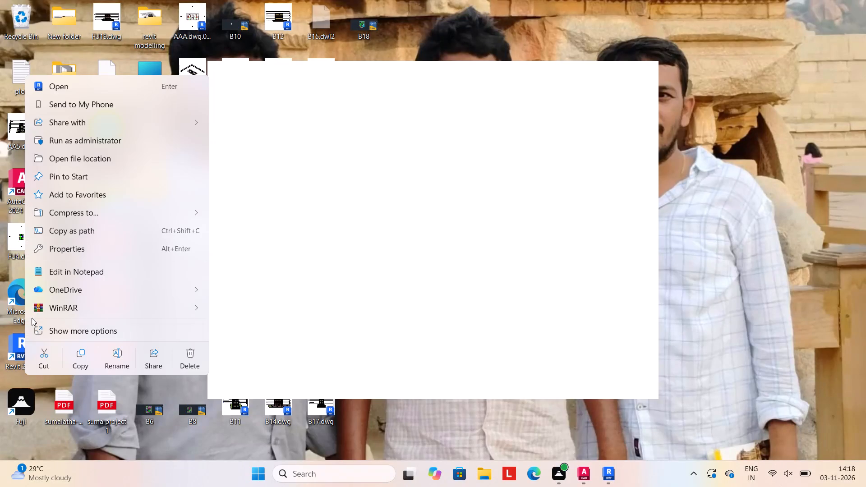
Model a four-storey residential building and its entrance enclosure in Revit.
Launch Autodesk Revit 2025 from its desktop shortcut.
{"action": "left_click", "coordinate": [56, 91]}
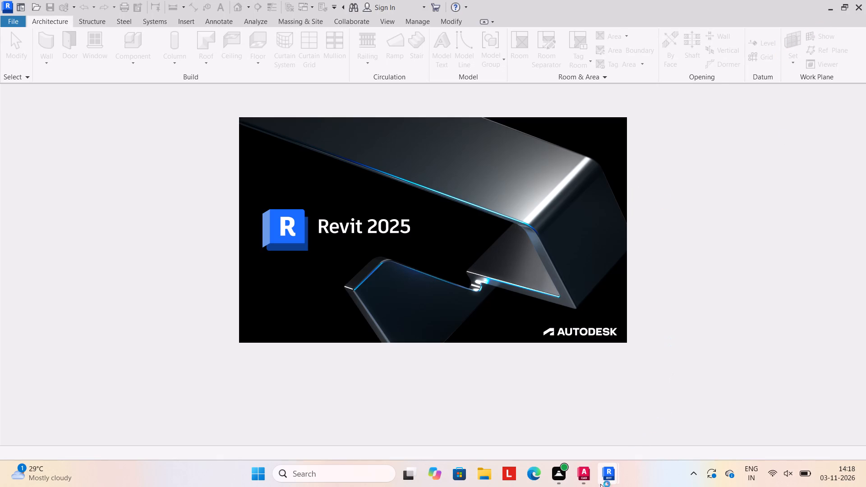
{"action": "left_click", "coordinate": [594, 379]}
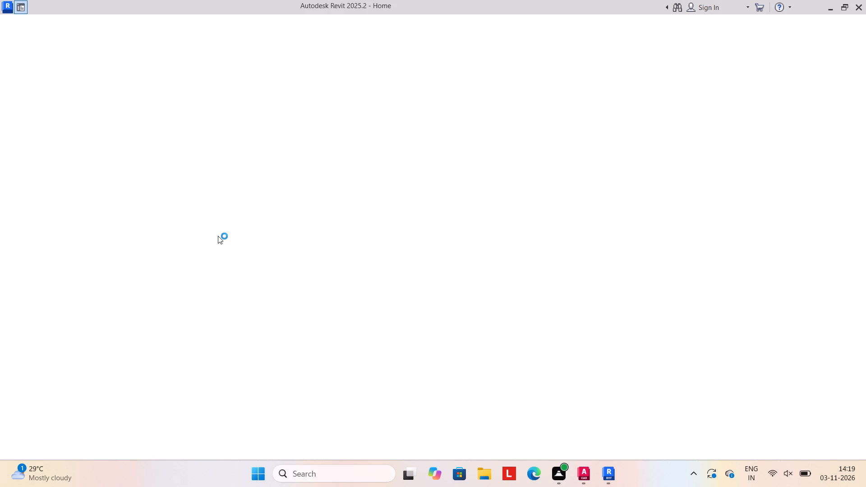
Create a new project from the default.rte template in the English-Imperial template folder.
{"action": "left_click", "coordinate": [75, 130]}
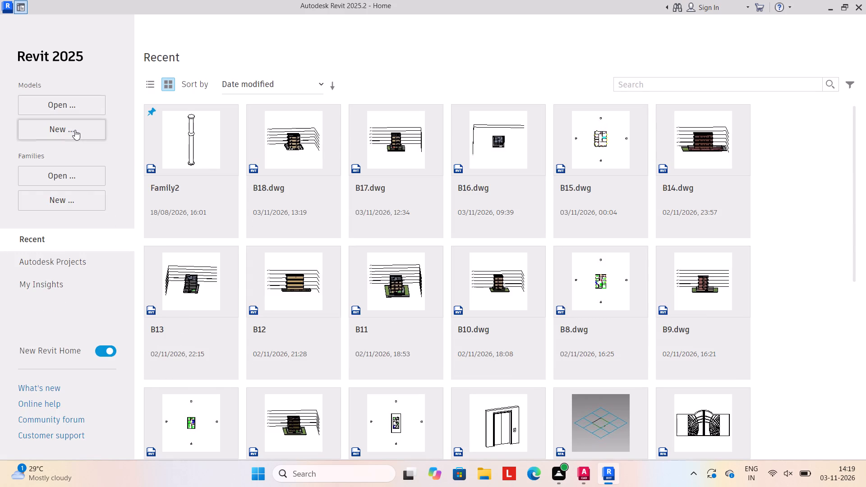
{"action": "left_click", "coordinate": [499, 211]}
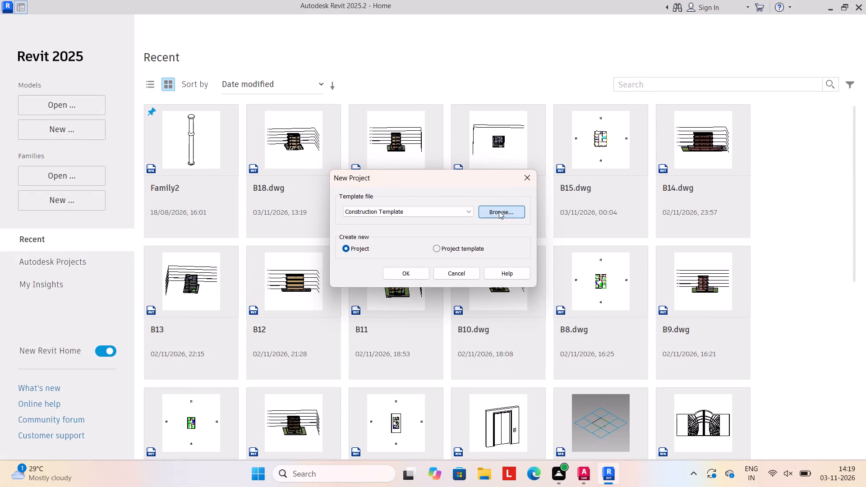
{"action": "left_click", "coordinate": [568, 119]}
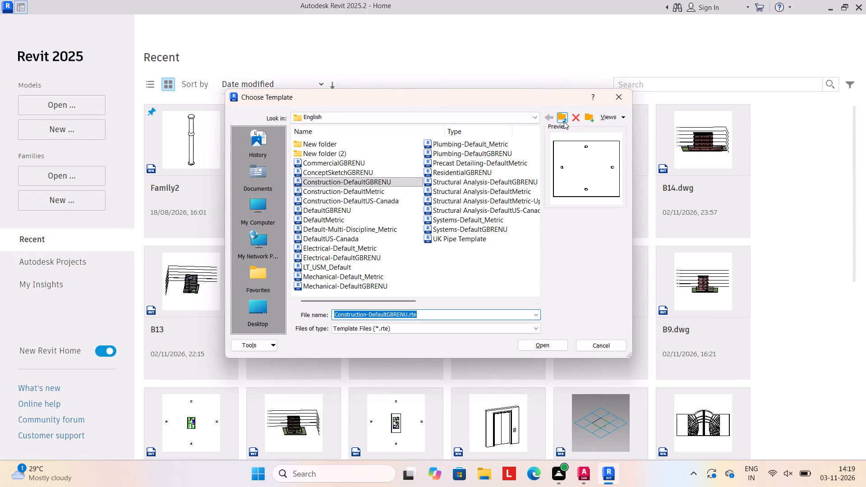
{"action": "left_click", "coordinate": [564, 121]}
{"action": "double_click", "coordinate": [371, 170]}
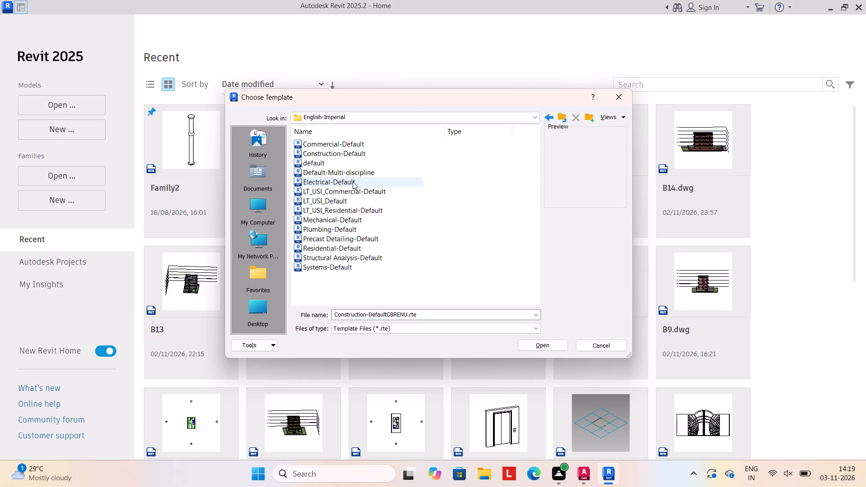
{"action": "double_click", "coordinate": [353, 162]}
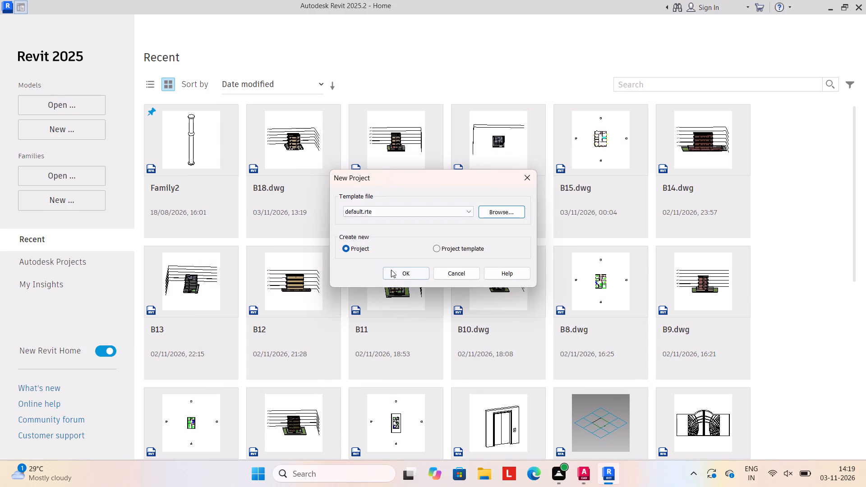
{"action": "left_click", "coordinate": [396, 274]}
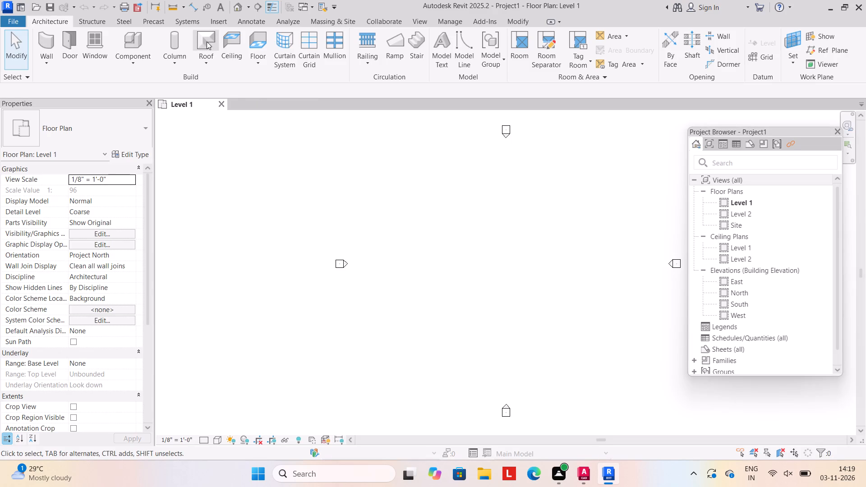
Link the B19 DWG floor plan from the desktop into Level 1 with Auto - Center to Center positioning.
{"action": "left_click", "coordinate": [222, 23]}
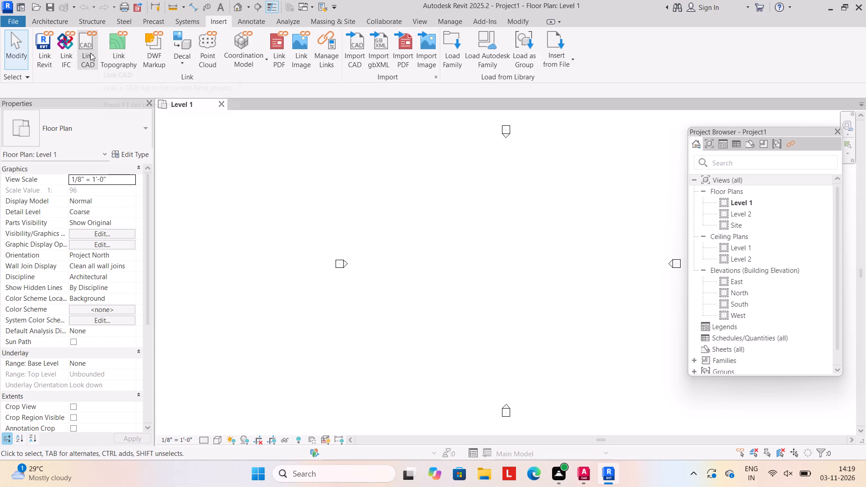
{"action": "left_click", "coordinate": [90, 53]}
{"action": "left_click", "coordinate": [263, 293]}
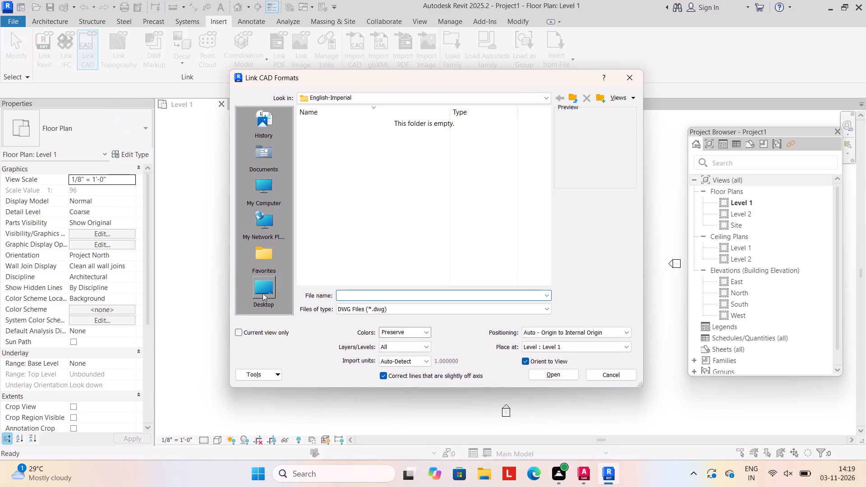
{"action": "left_click", "coordinate": [346, 175]}
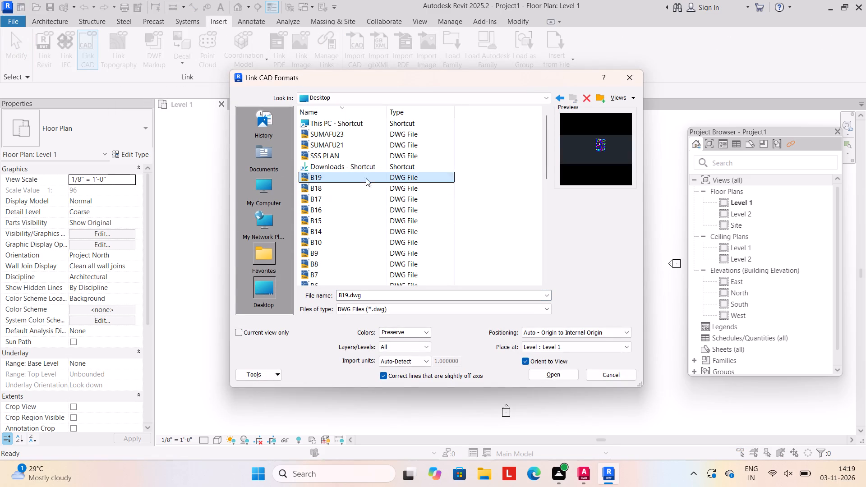
{"action": "left_click", "coordinate": [623, 331]}
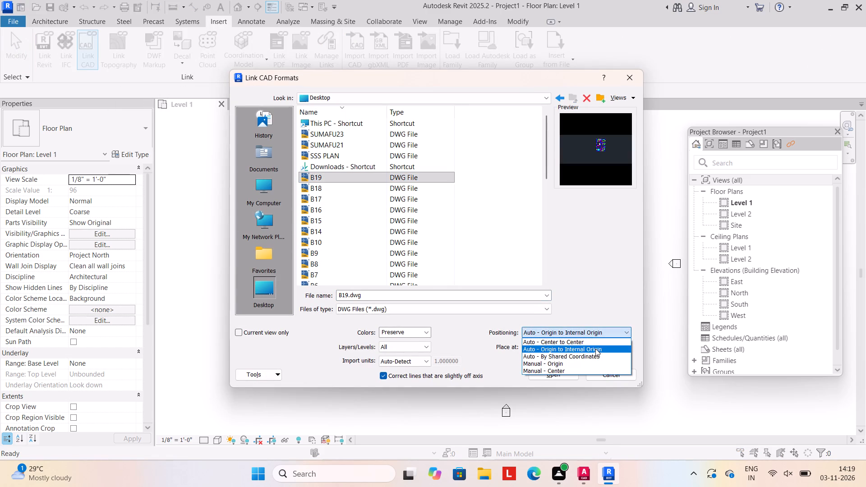
{"action": "left_click", "coordinate": [593, 340]}
{"action": "left_click", "coordinate": [553, 375]}
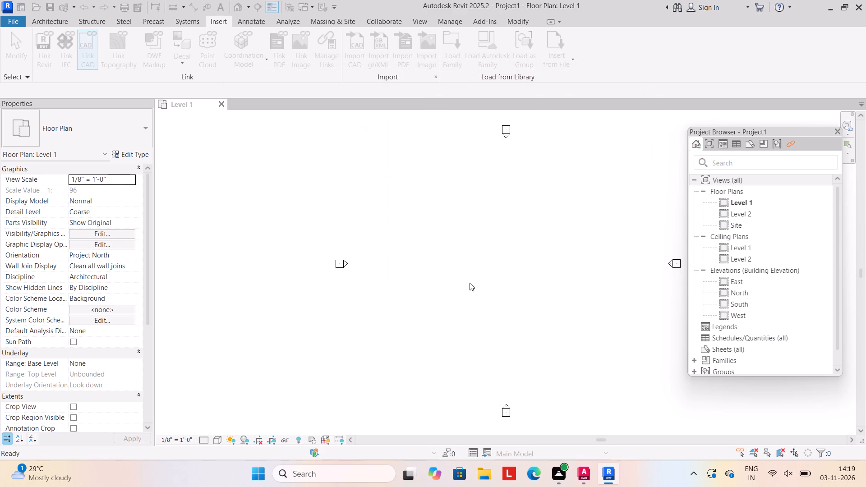
{"action": "middle_click_drag", "start_coordinate": [489, 287], "coordinate": [419, 287]}
{"action": "scroll", "coordinate": [456, 245], "scroll_direction": "up", "scroll_amount": 3}
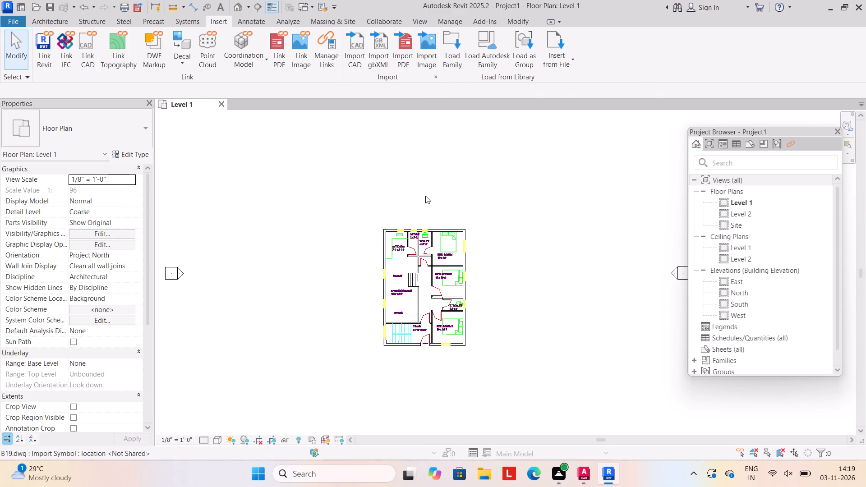
Start an architectural wall and duplicate the Generic - 8" basic wall type under the name wall9".
{"action": "left_click", "coordinate": [52, 19]}
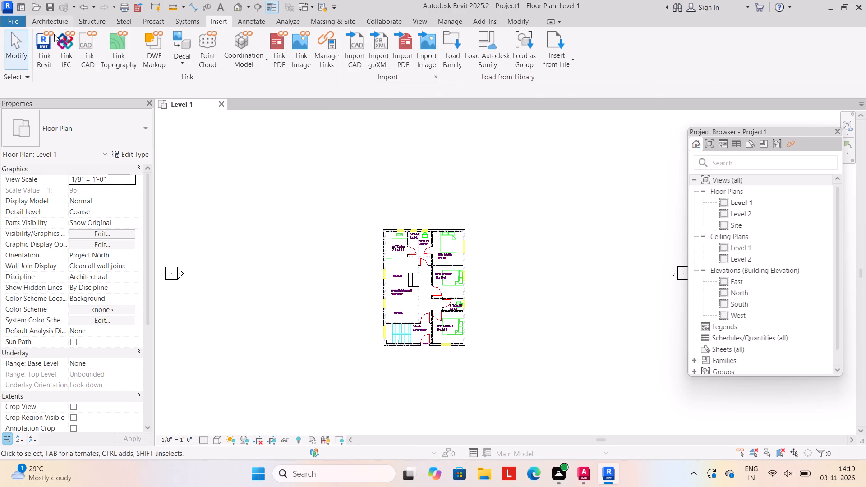
{"action": "left_click", "coordinate": [51, 62]}
{"action": "left_click", "coordinate": [64, 81]}
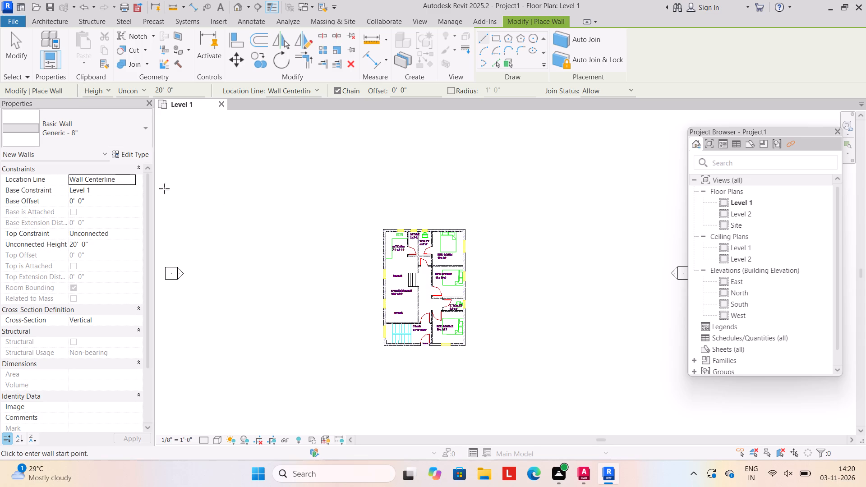
{"action": "left_click", "coordinate": [124, 146]}
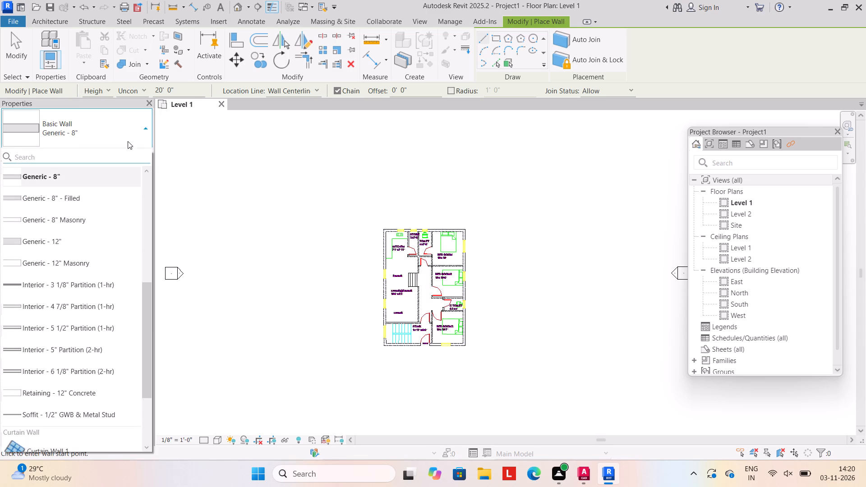
{"action": "left_click", "coordinate": [124, 137]}
{"action": "left_click", "coordinate": [135, 155]}
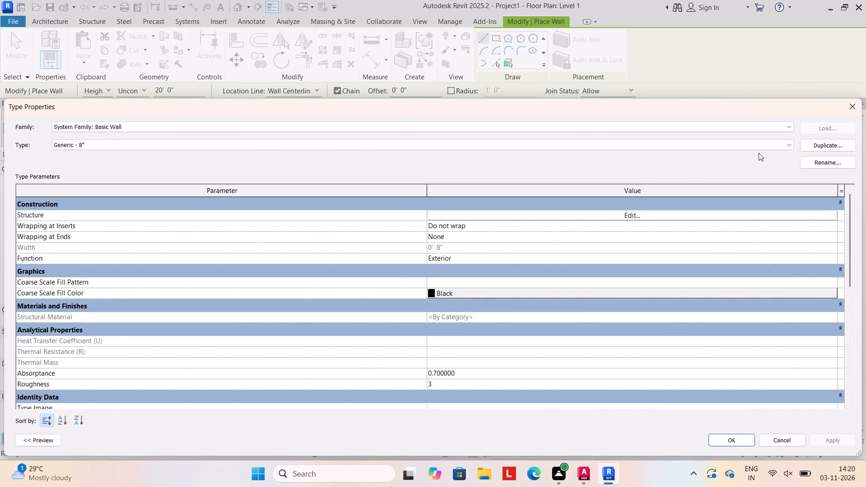
{"action": "left_click", "coordinate": [821, 142]}
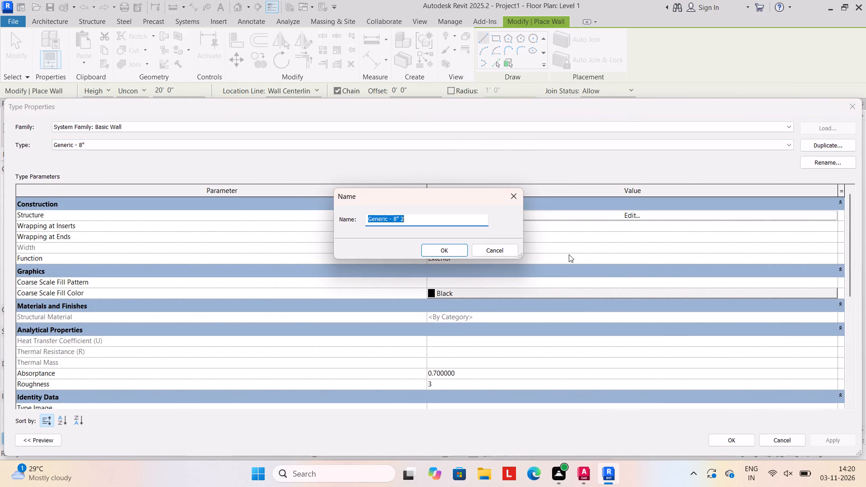
{"action": "key", "text": "a"}
{"action": "key", "text": "BackSpace"}
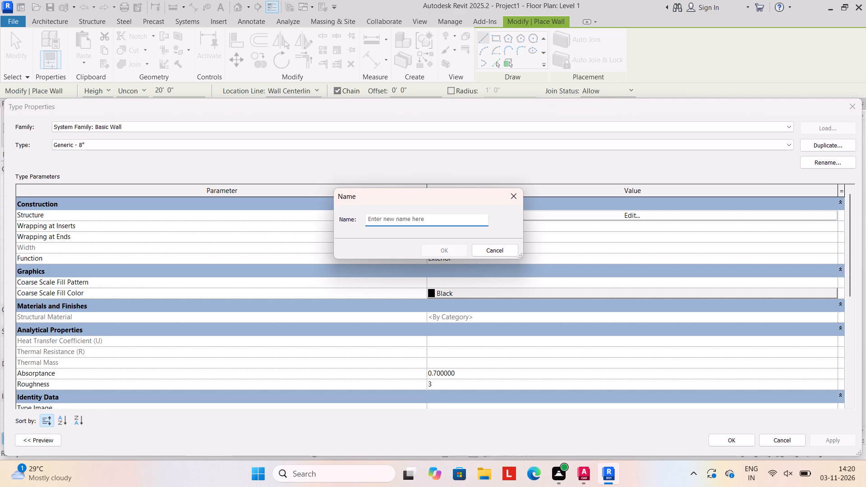
{"action": "type", "text": "wall9\""}
{"action": "left_click", "coordinate": [446, 247]}
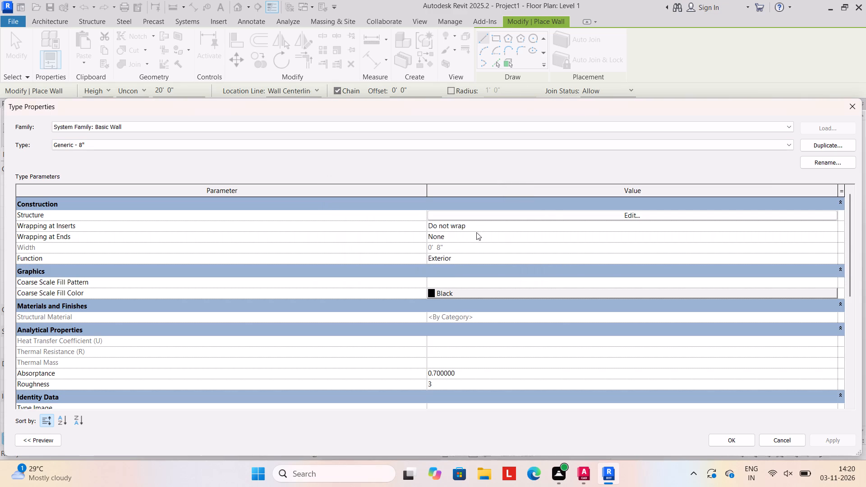
Set the structure layer thickness of the wall9" type to 9" and apply the type changes.
{"action": "left_click", "coordinate": [554, 215]}
{"action": "left_click", "coordinate": [419, 213]}
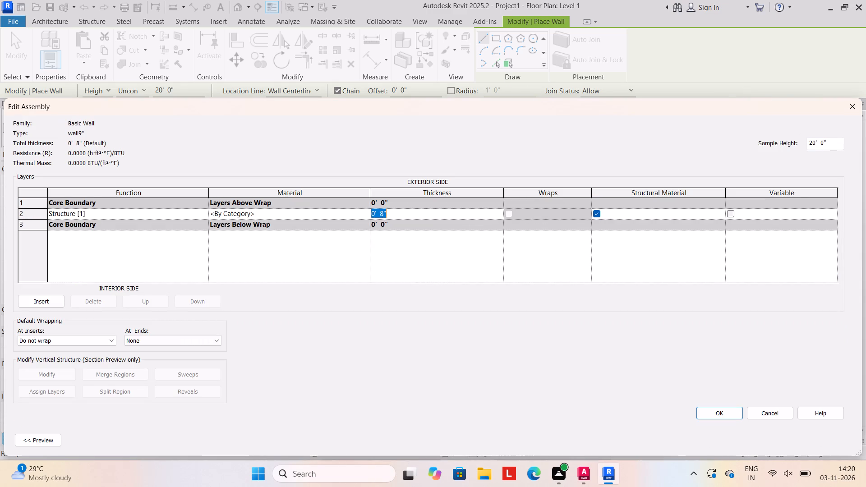
{"action": "type", "text": "9\""}
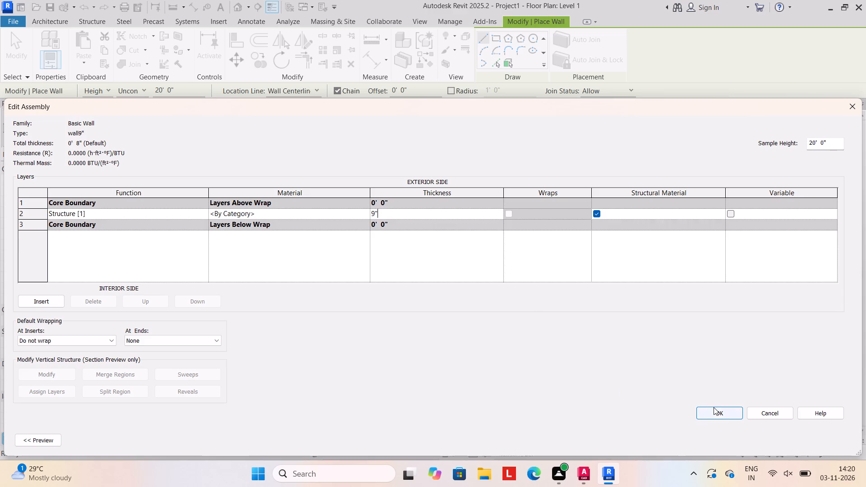
{"action": "left_click", "coordinate": [712, 407]}
{"action": "left_click", "coordinate": [843, 441]}
{"action": "left_click", "coordinate": [739, 438]}
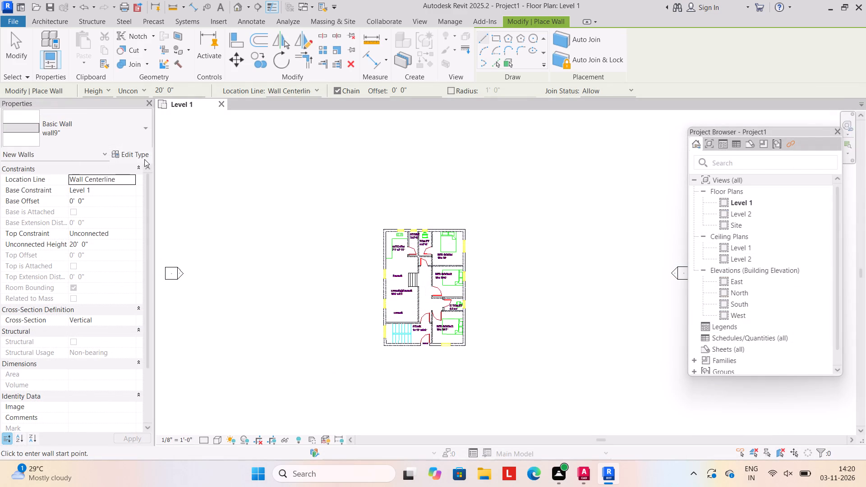
Duplicate the wall9" type as a new basic wall type named wall4.5".
{"action": "left_click", "coordinate": [145, 155]}
{"action": "left_click", "coordinate": [817, 142]}
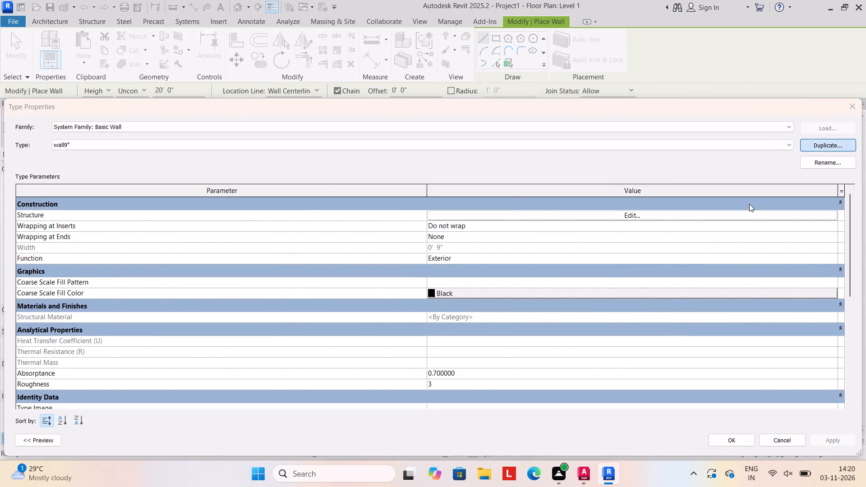
{"action": "key", "text": "e"}
{"action": "key", "text": "BackSpace"}
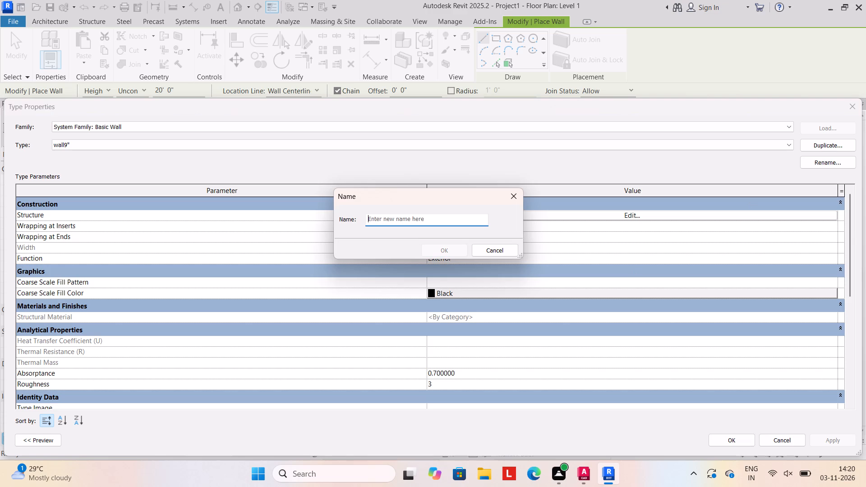
{"action": "type", "text": "waall"}
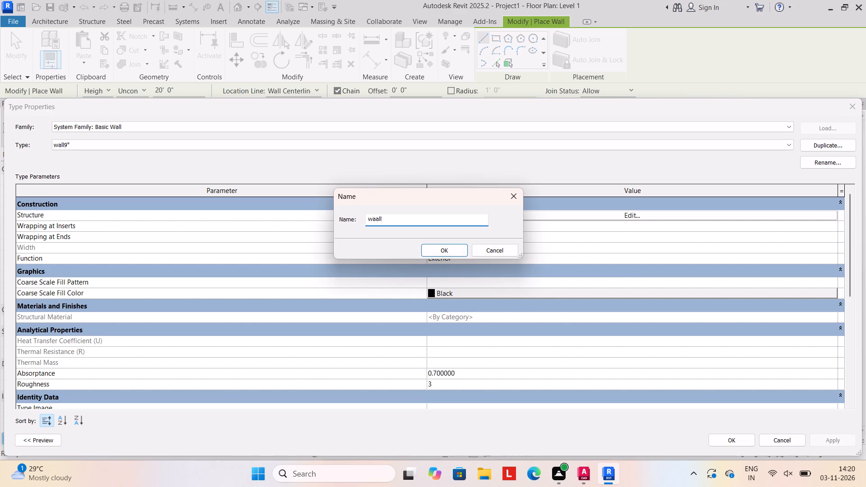
{"action": "key", "text": "BackSpace"}
{"action": "key", "text": "BackSpace"}
{"action": "key", "text": "BackSpace"}
{"action": "key", "text": "semicolon"}
{"action": "key", "text": "BackSpace"}
{"action": "type", "text": "ll4."}
{"action": "key", "text": "5"}
{"action": "key", "text": "shift+quotedbl"}
{"action": "left_click", "coordinate": [442, 250]}
Set the structure layer thickness of the wall4.5" type to 4.5" and apply the type changes.
{"action": "left_click", "coordinate": [607, 213]}
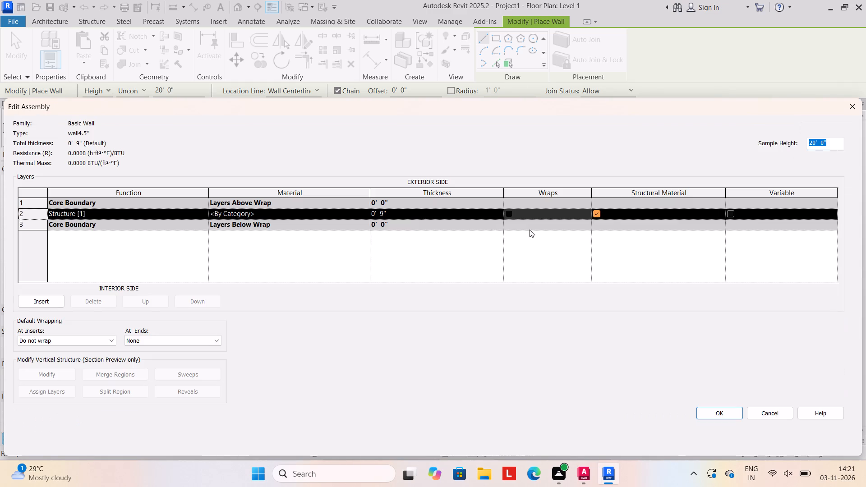
{"action": "left_click", "coordinate": [418, 218]}
{"action": "type", "text": "4.5"}
{"action": "left_click", "coordinate": [418, 218]}
{"action": "key", "text": "shift+quotedbl"}
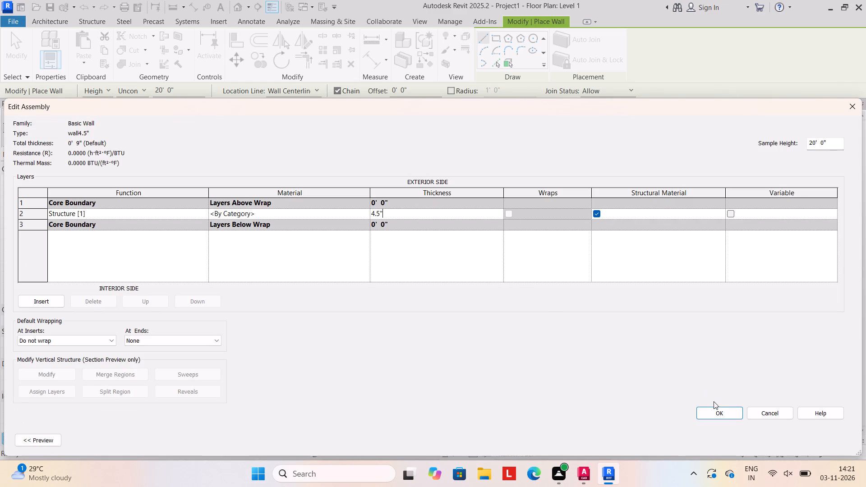
{"action": "left_click", "coordinate": [714, 405]}
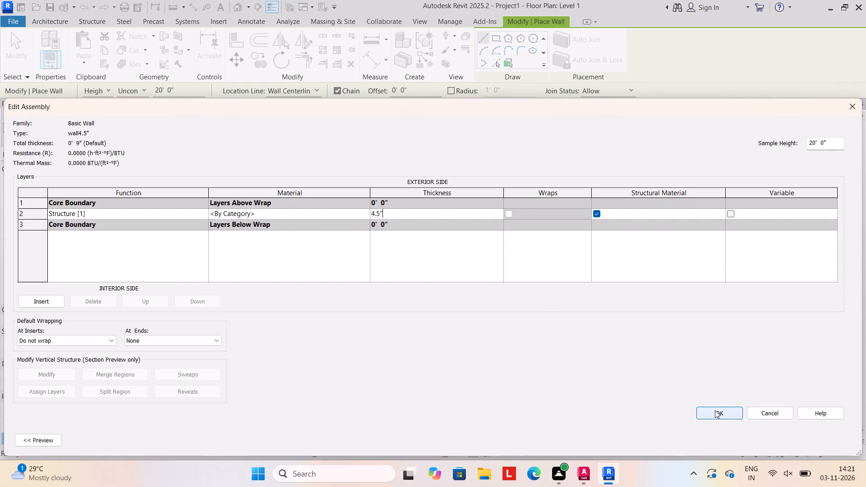
{"action": "left_click", "coordinate": [715, 411]}
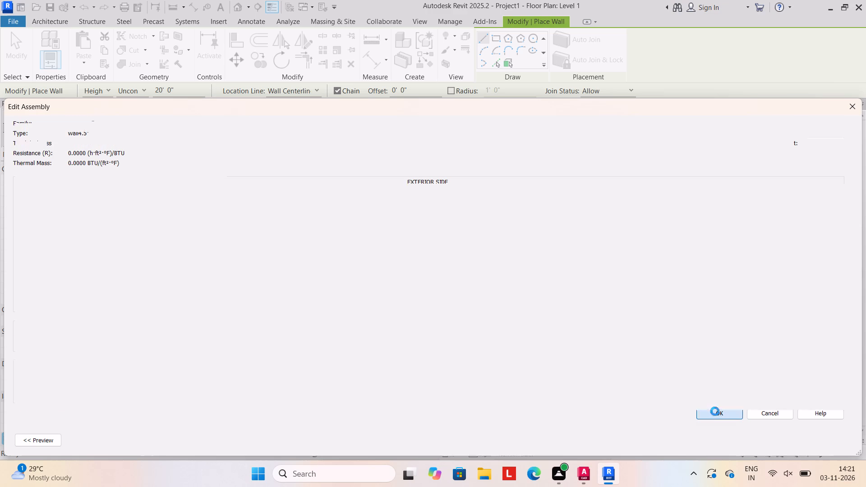
{"action": "left_click", "coordinate": [841, 436]}
{"action": "left_click", "coordinate": [735, 438]}
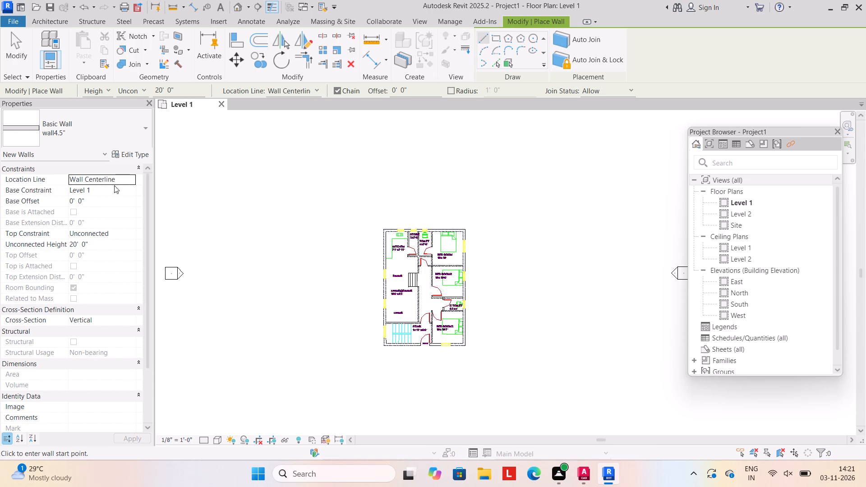
Set the location line for new walls to Finish Face: Interior.
{"action": "left_click", "coordinate": [129, 176]}
{"action": "left_click", "coordinate": [115, 217]}
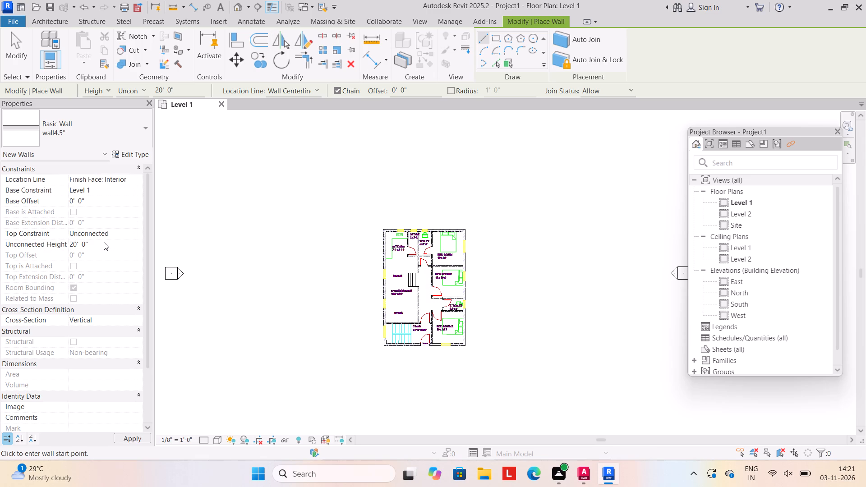
Set the unconnected height for new walls to 10'.
{"action": "left_click", "coordinate": [105, 246]}
{"action": "type", "text": "10'"}
{"action": "key", "text": "Return"}
Draw wall9" exterior walls along the plan's upper edge, about 26'-8" long, and down the full bedroom side.
{"action": "scroll", "coordinate": [105, 246], "scroll_direction": "up", "scroll_amount": 1}
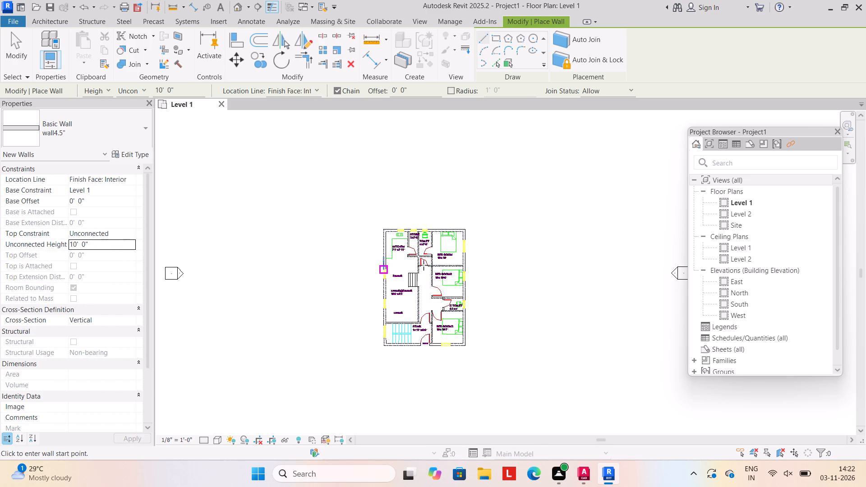
{"action": "left_click", "coordinate": [148, 128]}
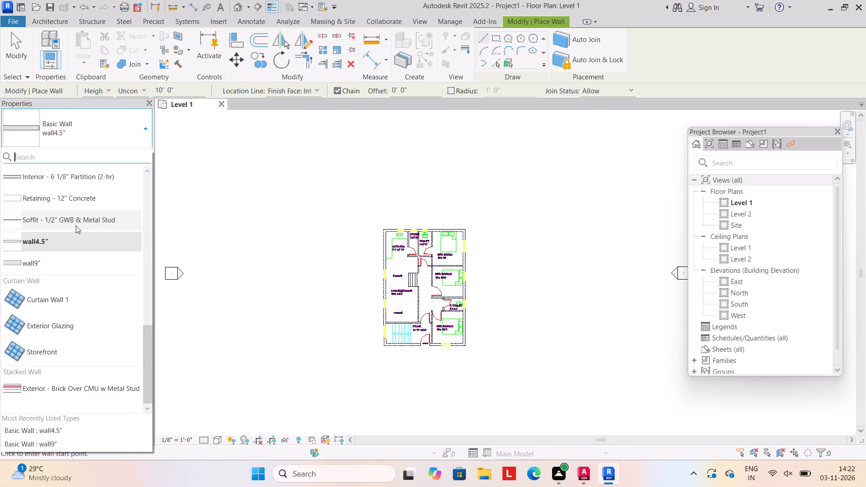
{"action": "left_click", "coordinate": [47, 269]}
{"action": "scroll", "coordinate": [484, 275], "scroll_direction": "up", "scroll_amount": 4}
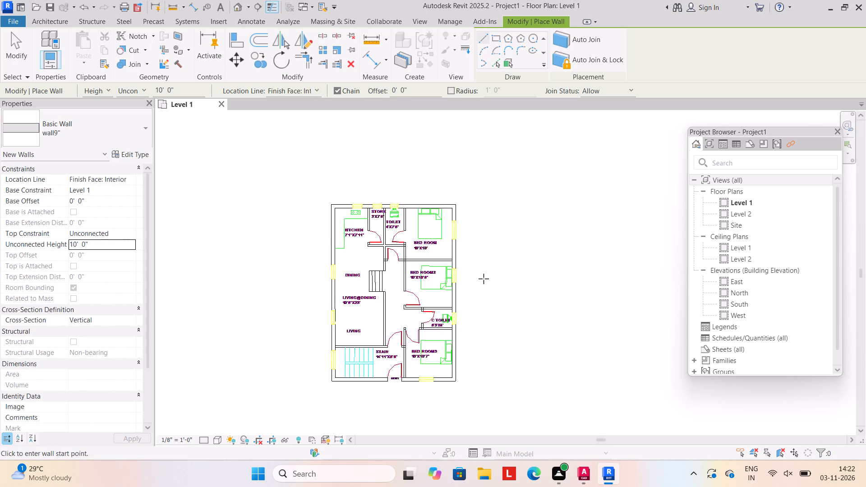
{"action": "left_click", "coordinate": [308, 191]}
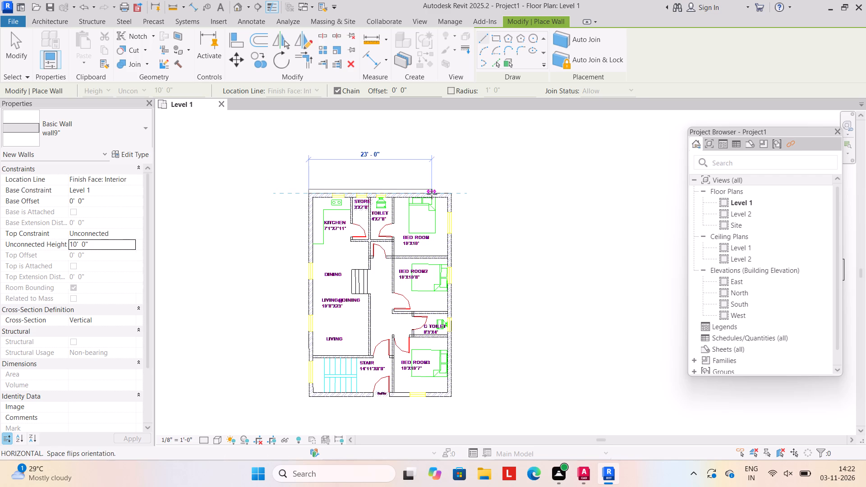
{"action": "key", "text": "space"}
{"action": "left_click", "coordinate": [451, 192]}
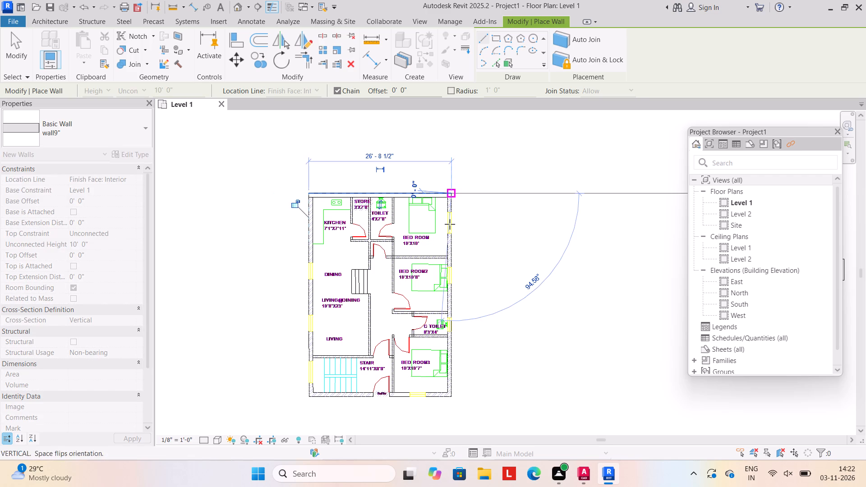
{"action": "left_click", "coordinate": [453, 393]}
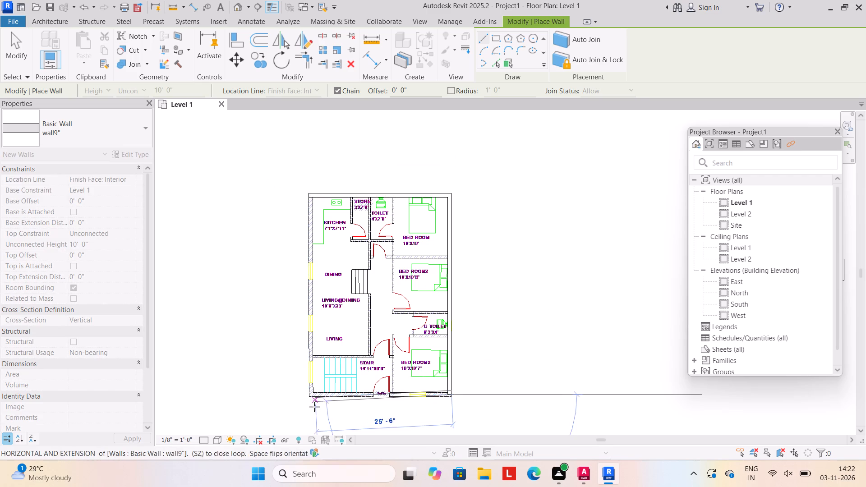
{"action": "key", "text": "Escape"}
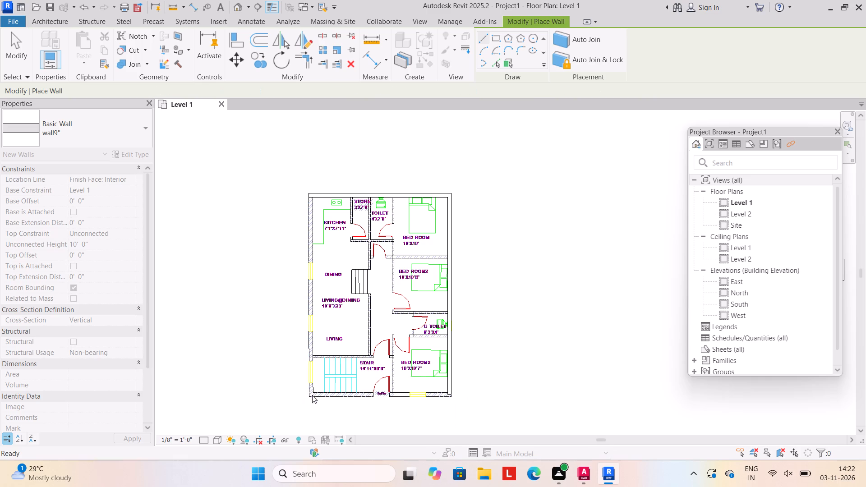
Draw the wall9" exterior wall about 26'-6" long along the entry side, from the Bed Room3 corner to the stair corner.
{"action": "middle_click_drag", "start_coordinate": [413, 415], "coordinate": [401, 351]}
{"action": "scroll", "coordinate": [322, 361], "scroll_direction": "up", "scroll_amount": 5}
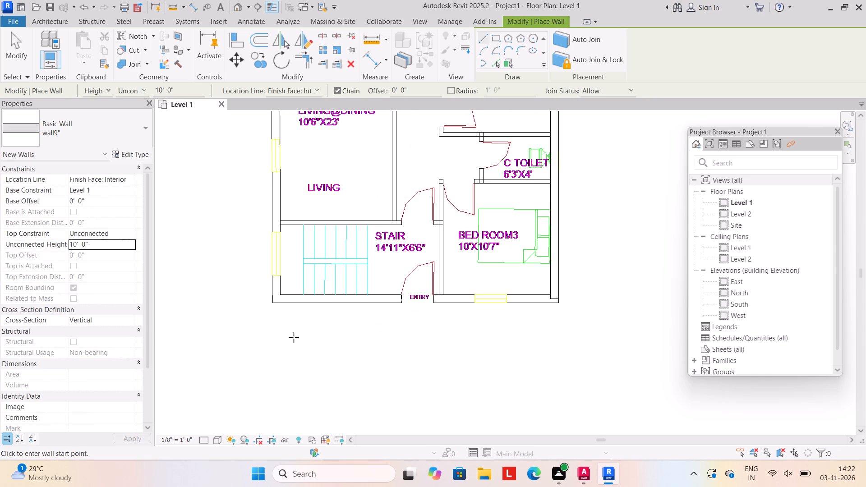
{"action": "left_click", "coordinate": [559, 303]}
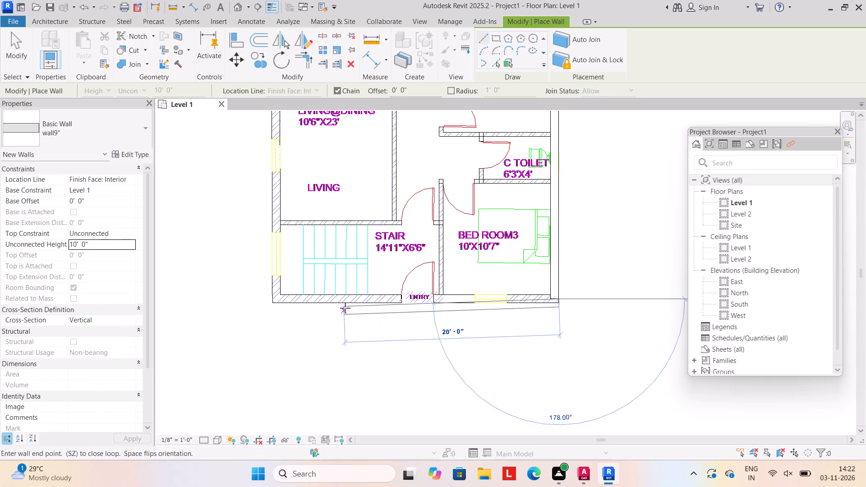
{"action": "key", "text": "Escape"}
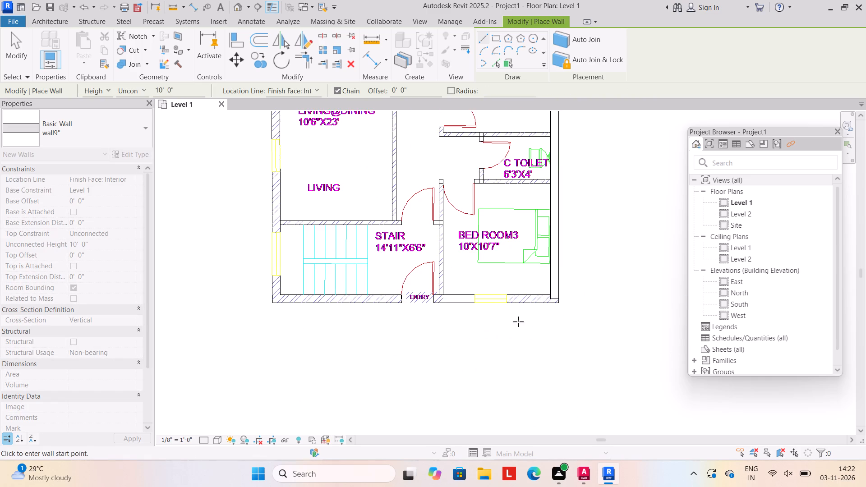
{"action": "scroll", "coordinate": [551, 296], "scroll_direction": "up", "scroll_amount": 5}
{"action": "left_click", "coordinate": [566, 312]}
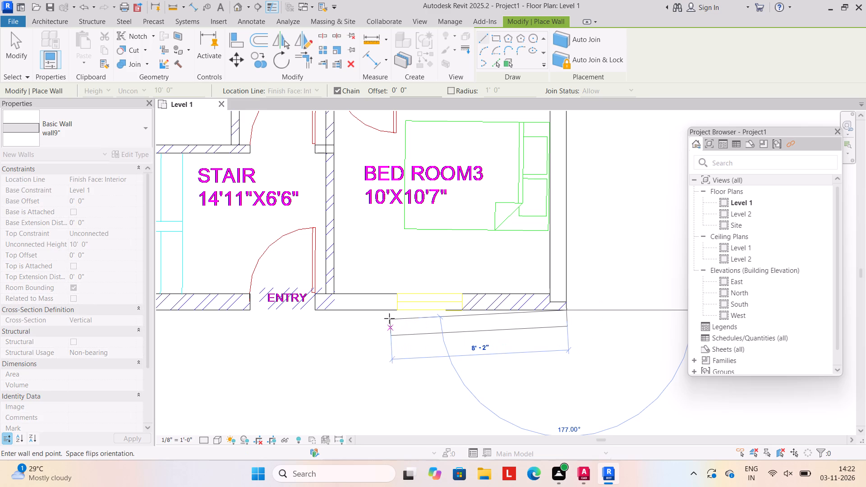
{"action": "key", "text": "space"}
{"action": "scroll", "coordinate": [243, 319], "scroll_direction": "down", "scroll_amount": 2}
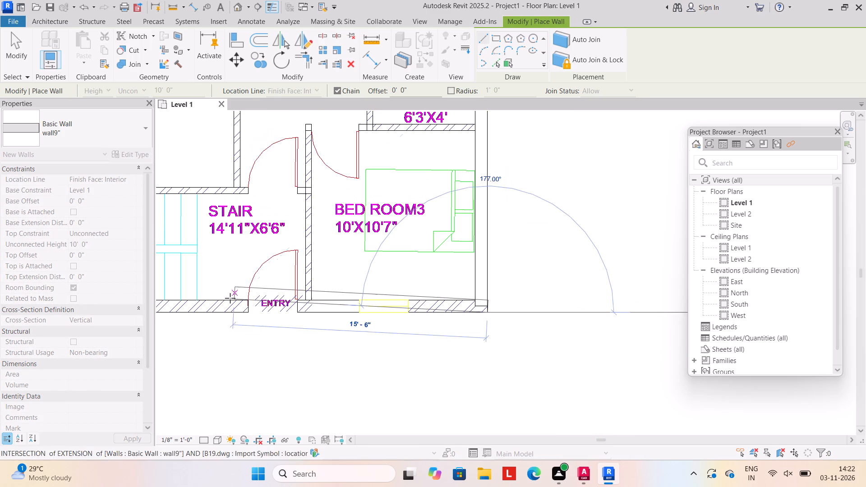
{"action": "scroll", "coordinate": [227, 309], "scroll_direction": "down", "scroll_amount": 2}
{"action": "middle_click_drag", "start_coordinate": [226, 309], "coordinate": [395, 309]}
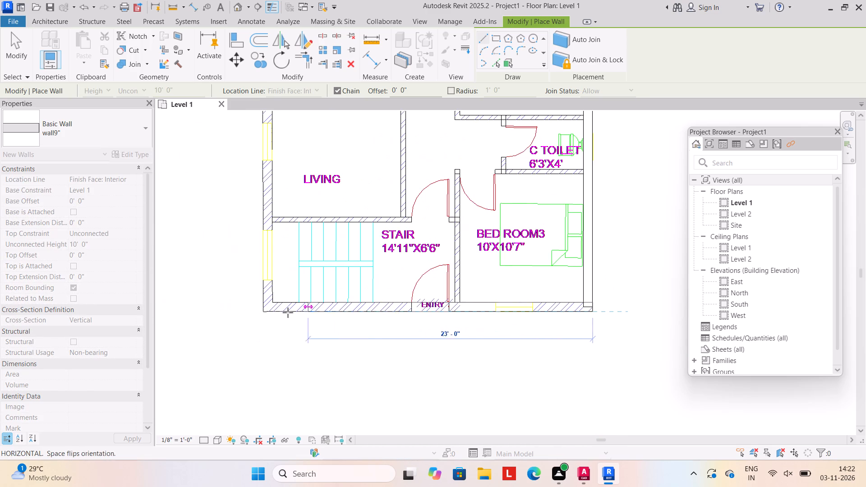
{"action": "left_click", "coordinate": [264, 312]}
{"action": "middle_click_drag", "start_coordinate": [267, 175], "coordinate": [276, 300]}
{"action": "key", "text": "Escape"}
Close the exterior outline with a wall9" wall along the kitchen, living and stair side, down to the stair corner.
{"action": "scroll", "coordinate": [264, 212], "scroll_direction": "down", "scroll_amount": 4}
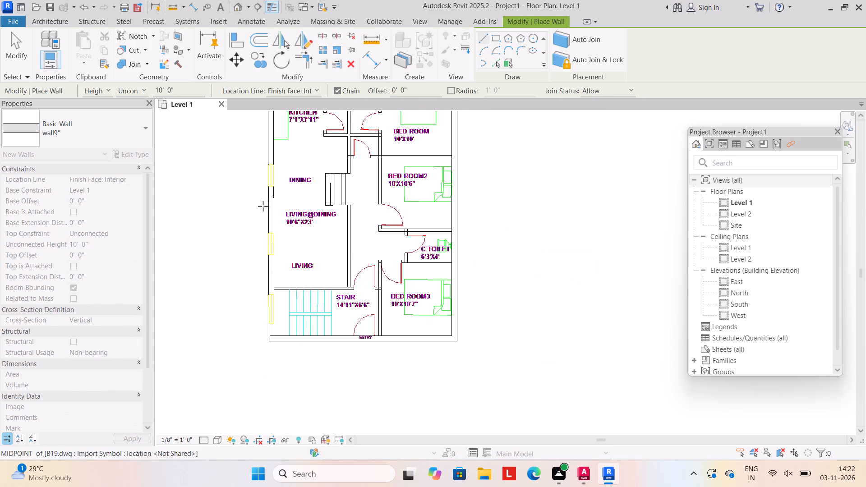
{"action": "scroll", "coordinate": [267, 174], "scroll_direction": "down", "scroll_amount": 2}
{"action": "middle_click_drag", "start_coordinate": [267, 174], "coordinate": [299, 275]}
{"action": "scroll", "coordinate": [293, 200], "scroll_direction": "up", "scroll_amount": 6}
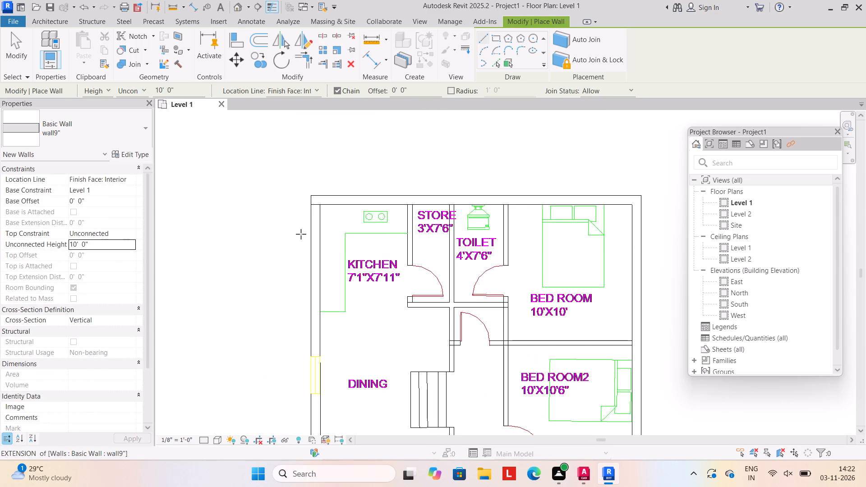
{"action": "left_click", "coordinate": [311, 206]}
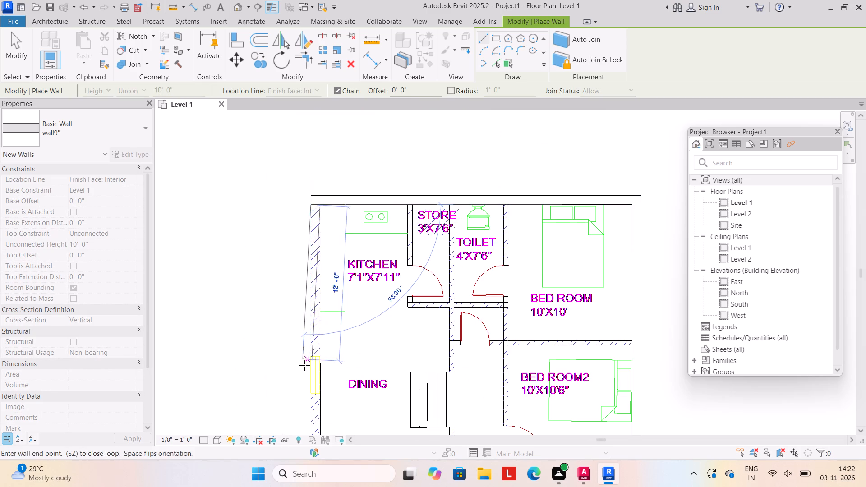
{"action": "scroll", "coordinate": [314, 375], "scroll_direction": "down", "scroll_amount": 2}
{"action": "middle_click_drag", "start_coordinate": [314, 375], "coordinate": [313, 202]}
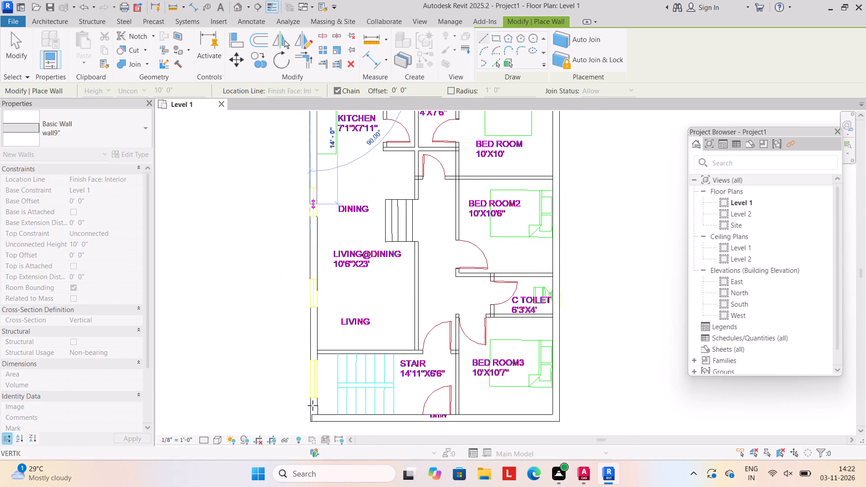
{"action": "left_click", "coordinate": [310, 422]}
{"action": "key", "text": "Escape"}
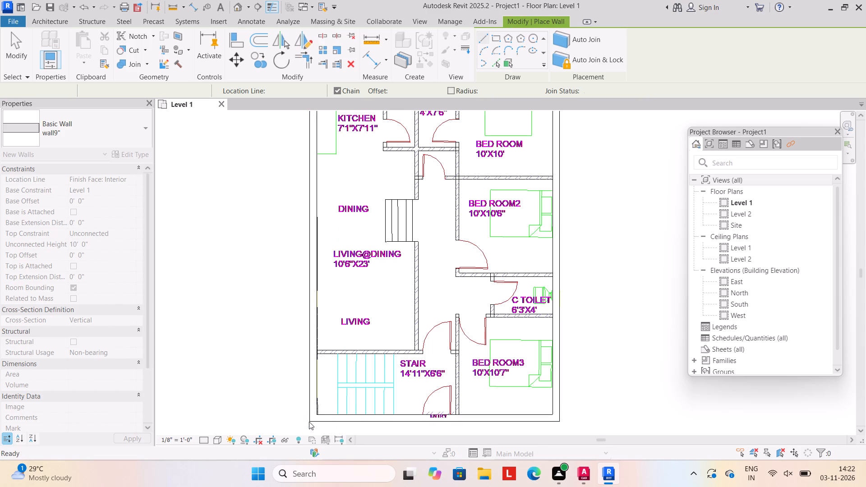
Using the wall4.5" type, draw the kitchen–store partition about 8'-3" long and continue it along the bottom of the store and toilet.
{"action": "scroll", "coordinate": [283, 389], "scroll_direction": "down", "scroll_amount": 4}
{"action": "scroll", "coordinate": [352, 265], "scroll_direction": "up", "scroll_amount": 5}
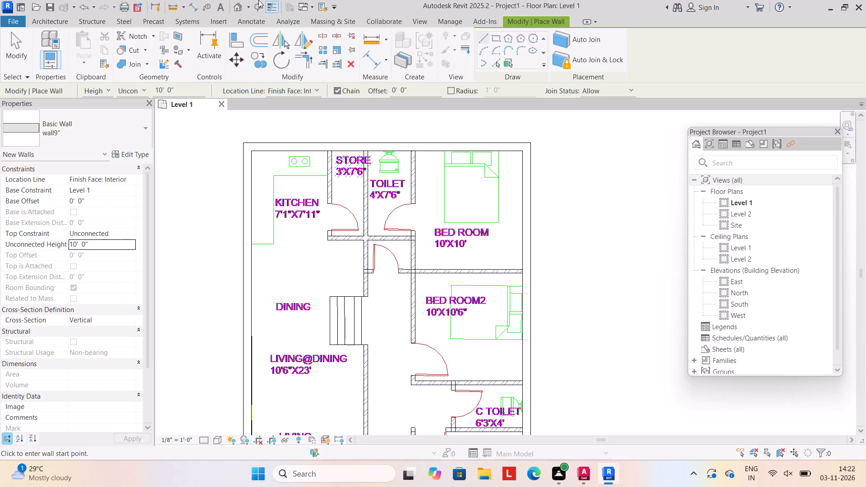
{"action": "left_click", "coordinate": [146, 132]}
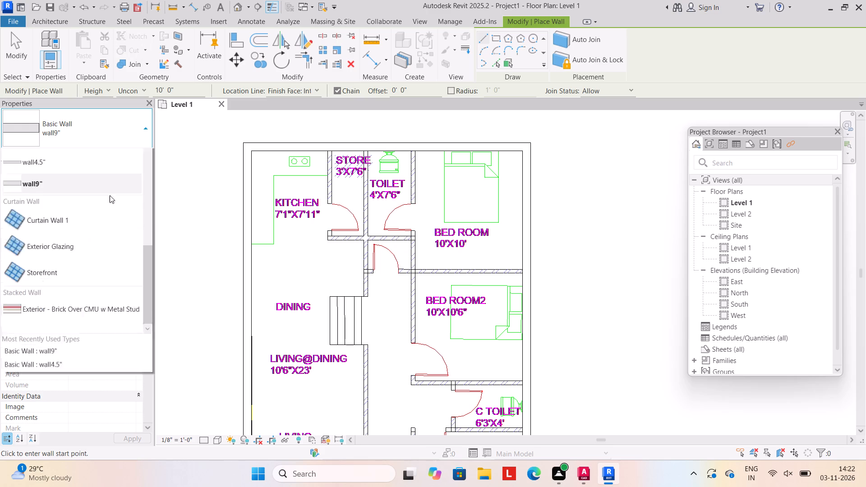
{"action": "left_click", "coordinate": [51, 242]}
{"action": "scroll", "coordinate": [364, 184], "scroll_direction": "up", "scroll_amount": 4}
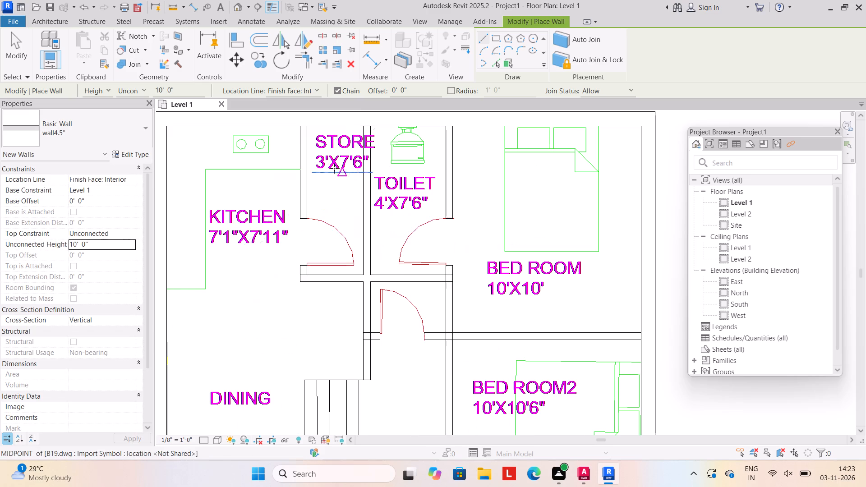
{"action": "left_click", "coordinate": [299, 129]}
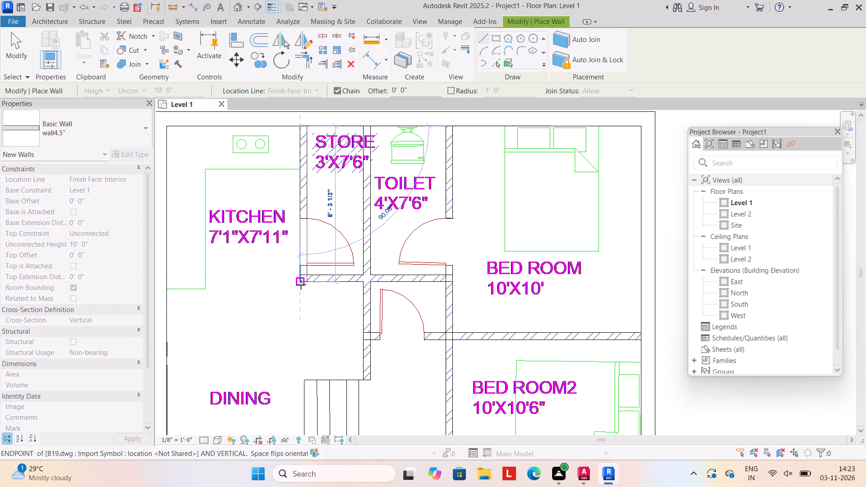
{"action": "left_click_drag", "start_coordinate": [301, 285], "coordinate": [305, 283]}
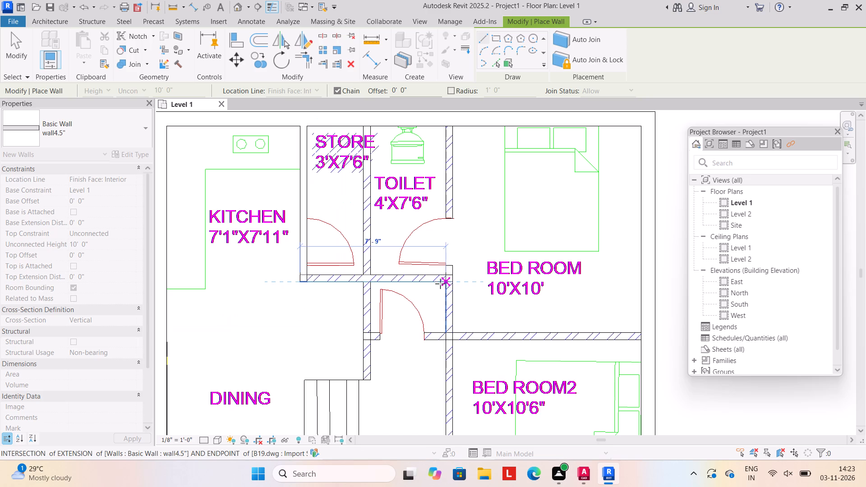
{"action": "left_click", "coordinate": [454, 282]}
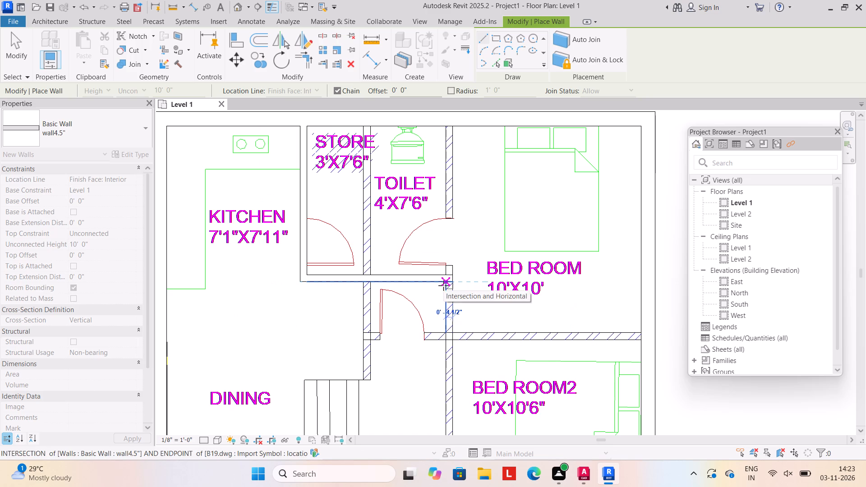
{"action": "key", "text": "Escape"}
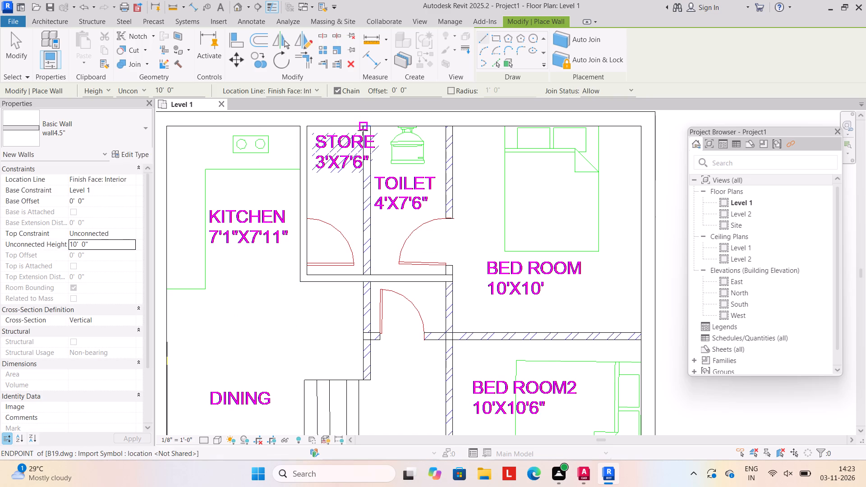
Draw the wall4.5" partition between the store and the toilet, from the exterior wall to the partition below them.
{"action": "left_click", "coordinate": [363, 129]}
{"action": "left_click", "coordinate": [363, 271]}
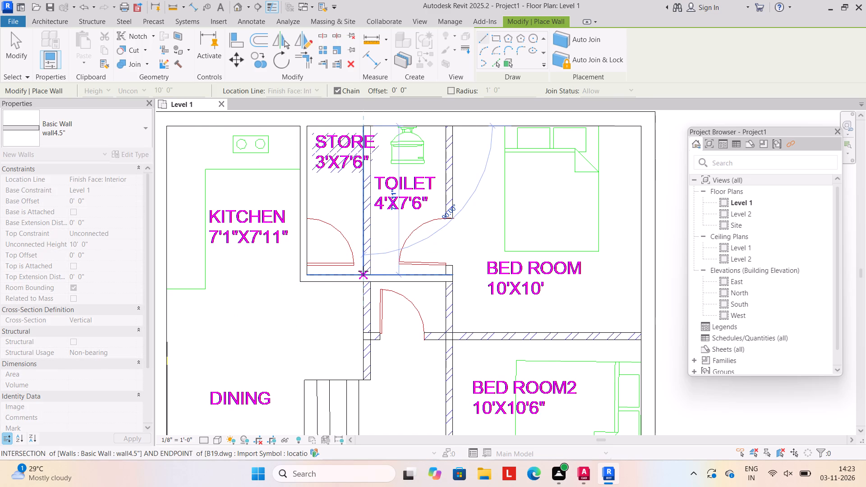
{"action": "key", "text": "Escape"}
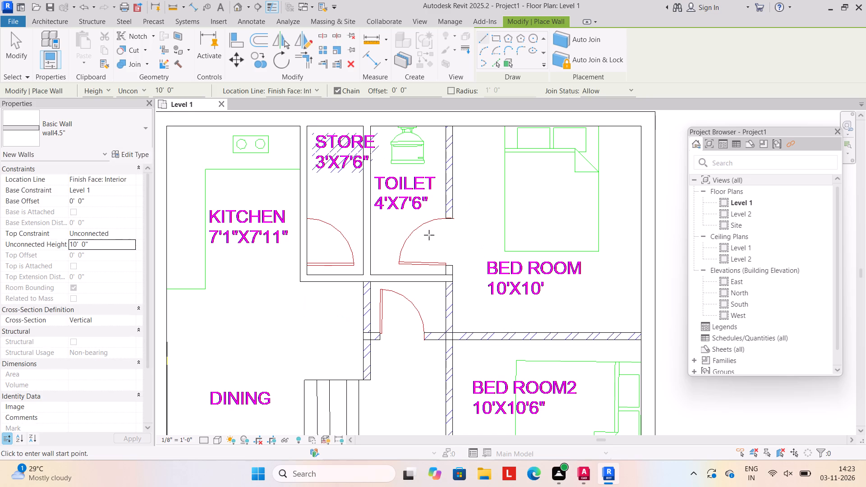
Draw a wall4.5" partition about 22' long beside the toilet, Bed Room and Bed Room2, continuing below Bed Room2 to the exterior wall.
{"action": "scroll", "coordinate": [414, 201], "scroll_direction": "down", "scroll_amount": 2}
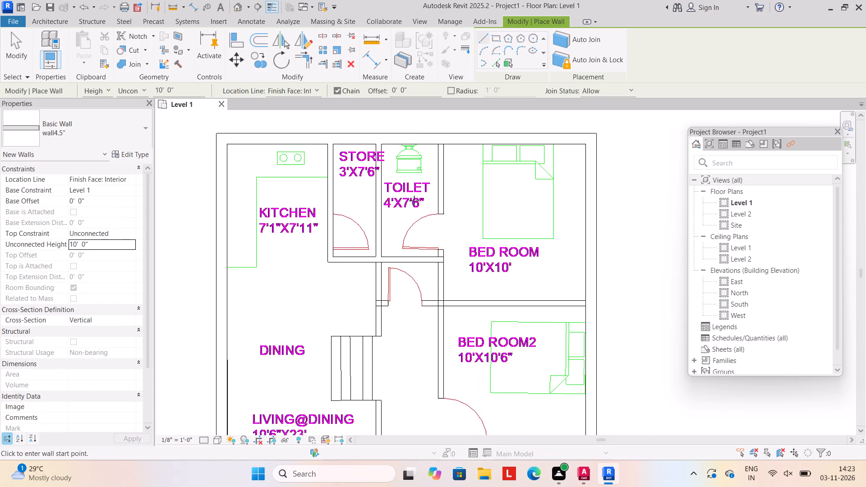
{"action": "middle_click_drag", "start_coordinate": [409, 201], "coordinate": [336, 201]}
{"action": "scroll", "coordinate": [336, 201], "scroll_direction": "up", "scroll_amount": 1}
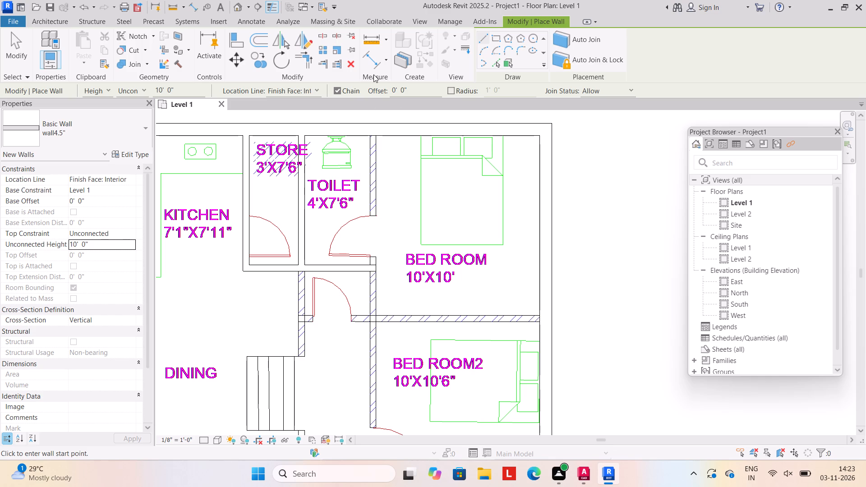
{"action": "scroll", "coordinate": [395, 168], "scroll_direction": "up", "scroll_amount": 5}
{"action": "scroll", "coordinate": [361, 166], "scroll_direction": "down", "scroll_amount": 3}
{"action": "left_click", "coordinate": [350, 126]}
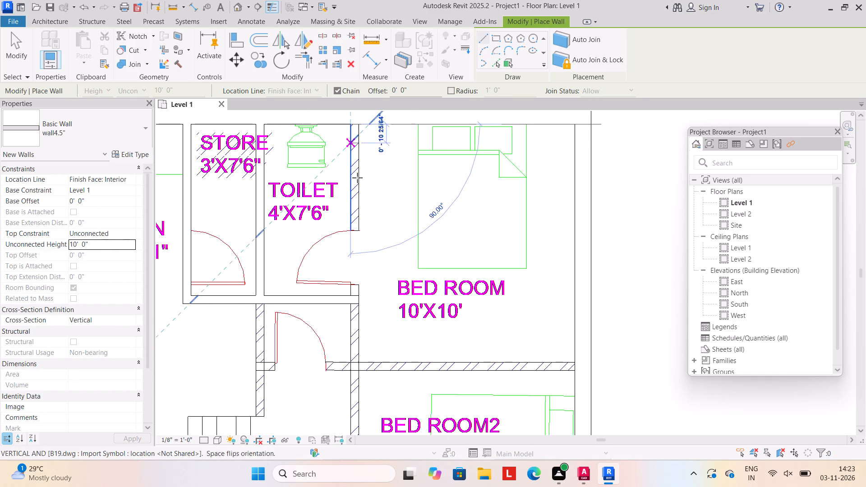
{"action": "scroll", "coordinate": [350, 327], "scroll_direction": "down", "scroll_amount": 3}
{"action": "middle_click_drag", "start_coordinate": [347, 341], "coordinate": [339, 255]}
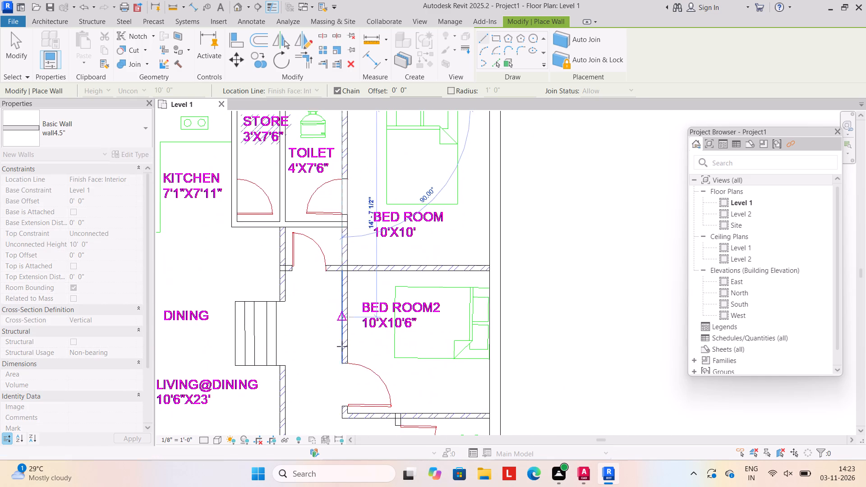
{"action": "left_click", "coordinate": [342, 421]}
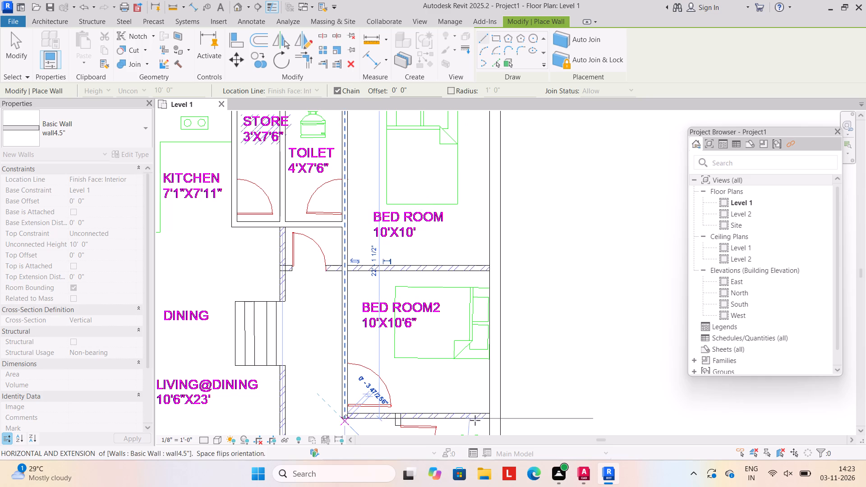
{"action": "left_click", "coordinate": [489, 418]}
{"action": "key", "text": "Escape"}
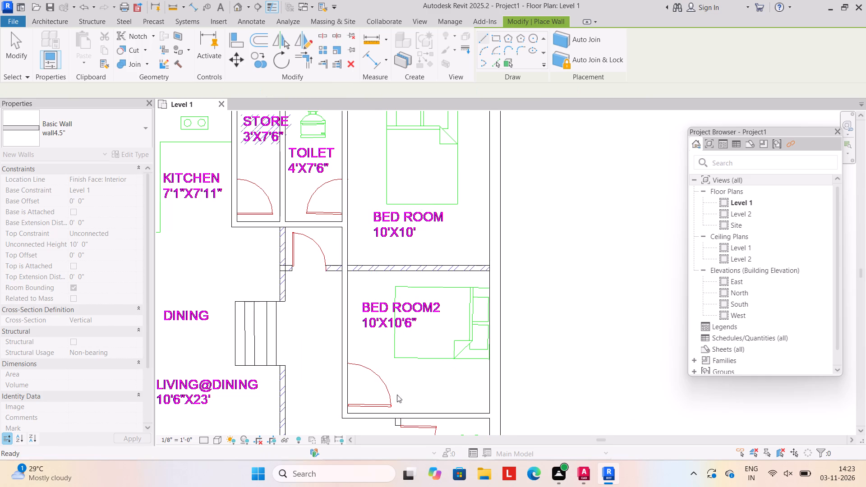
{"action": "scroll", "coordinate": [367, 269], "scroll_direction": "up", "scroll_amount": 4}
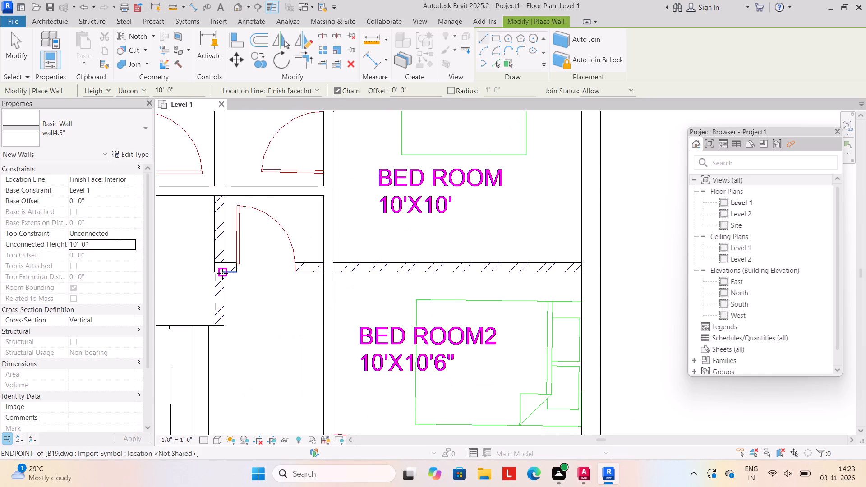
Draw a wall4.5" partition about 14'-10" long between Bed Room and Bed Room2, from the dining-side wall line to the exterior wall.
{"action": "left_click", "coordinate": [222, 273]}
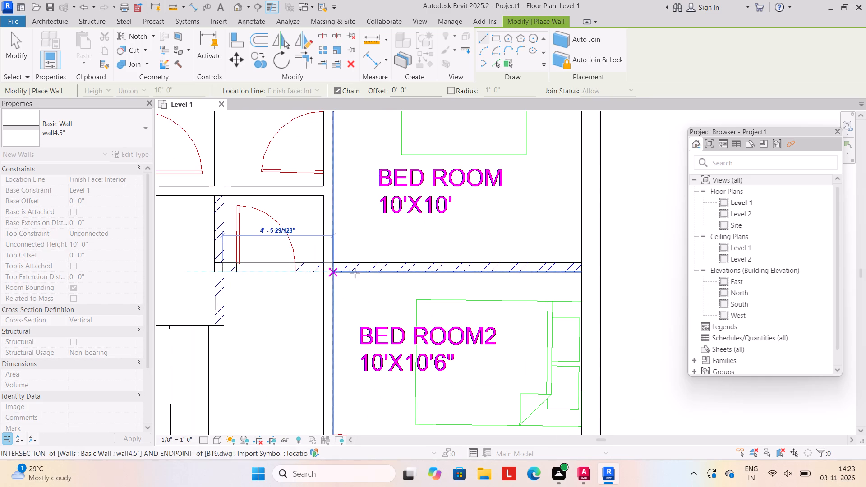
{"action": "left_click", "coordinate": [580, 273]}
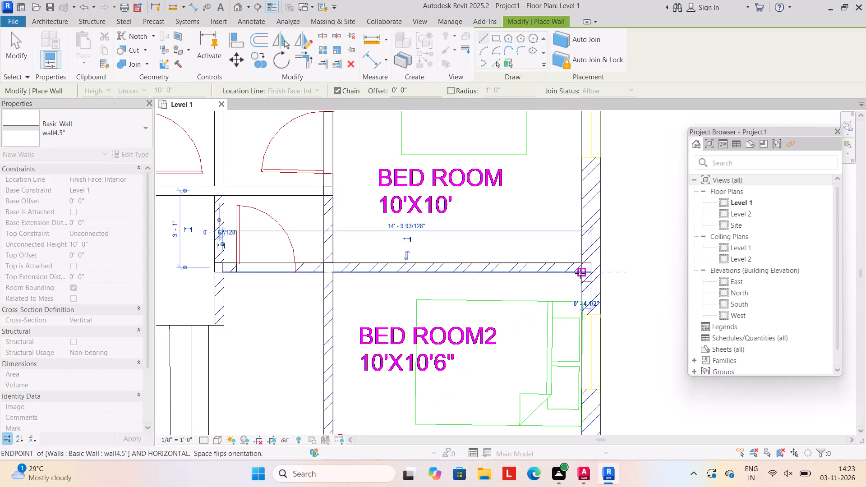
{"action": "key", "text": "Escape"}
Draw the short wall4.5" partition on the dining side, from the store and toilet wall down to the top of the steps.
{"action": "middle_click_drag", "start_coordinate": [234, 305], "coordinate": [256, 278]}
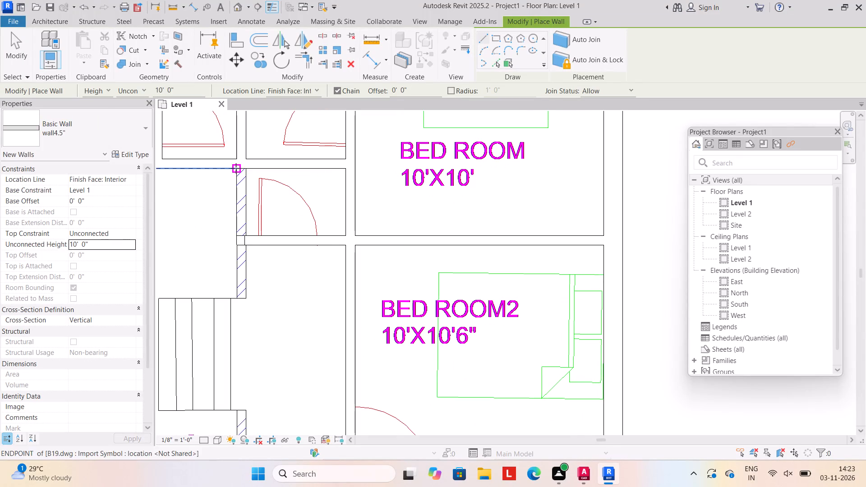
{"action": "left_click_drag", "start_coordinate": [236, 168], "coordinate": [236, 173]}
{"action": "left_click", "coordinate": [236, 300]}
{"action": "key", "text": "Escape"}
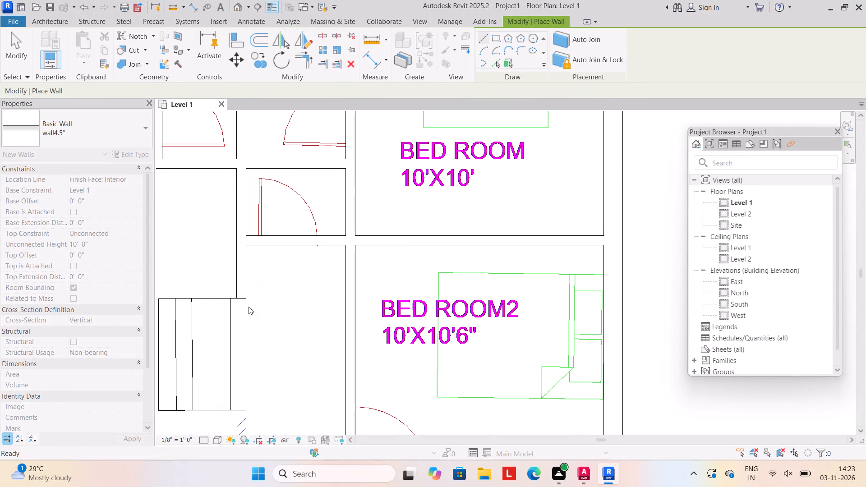
Draw a wall4.5" partition along the living area, from the lower corner of the steps down to the stair wall line.
{"action": "scroll", "coordinate": [266, 322], "scroll_direction": "down", "scroll_amount": 9}
{"action": "middle_click_drag", "start_coordinate": [268, 318], "coordinate": [269, 276]}
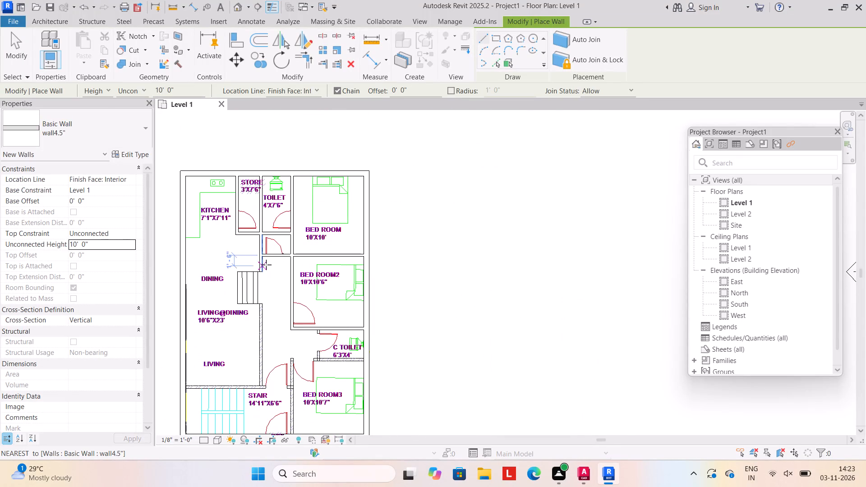
{"action": "middle_click_drag", "start_coordinate": [240, 295], "coordinate": [239, 257]}
{"action": "scroll", "coordinate": [267, 290], "scroll_direction": "up", "scroll_amount": 4}
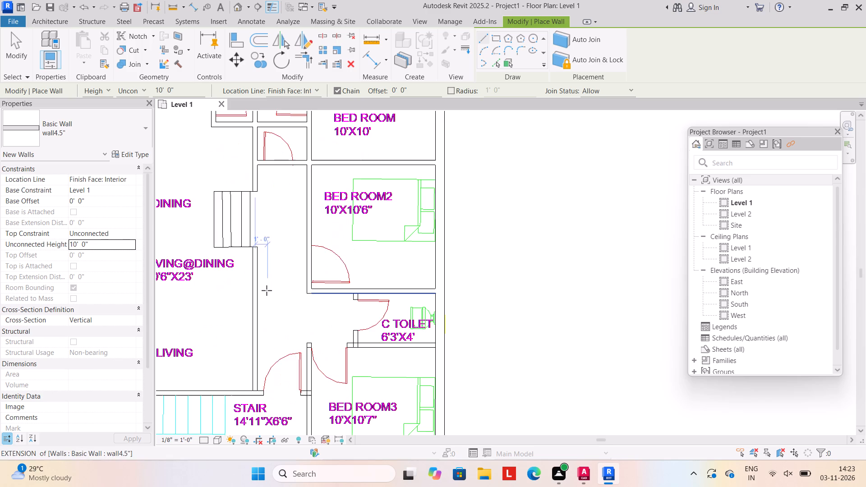
{"action": "scroll", "coordinate": [263, 280], "scroll_direction": "up", "scroll_amount": 3}
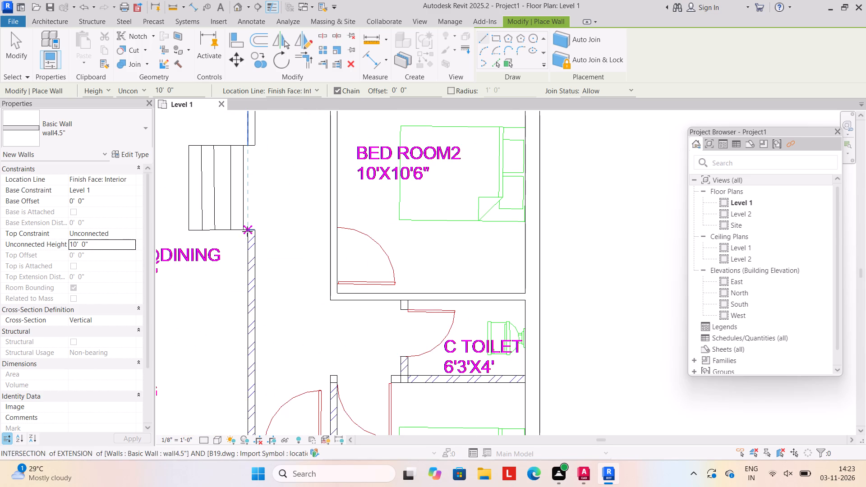
{"action": "left_click", "coordinate": [248, 229]}
{"action": "scroll", "coordinate": [248, 391], "scroll_direction": "down", "scroll_amount": 2}
{"action": "middle_click_drag", "start_coordinate": [249, 389], "coordinate": [251, 274]}
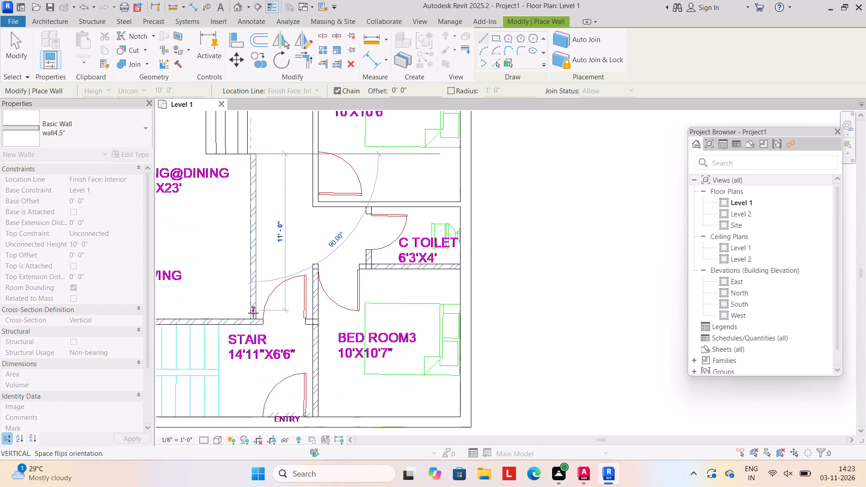
{"action": "left_click", "coordinate": [252, 323]}
{"action": "key", "text": "Escape"}
Draw the wall4.5" partition between the living area and the stair, from the exterior wall across to the Bed Room3 partition line.
{"action": "scroll", "coordinate": [235, 347], "scroll_direction": "down", "scroll_amount": 1}
{"action": "middle_click_drag", "start_coordinate": [235, 347], "coordinate": [272, 322]}
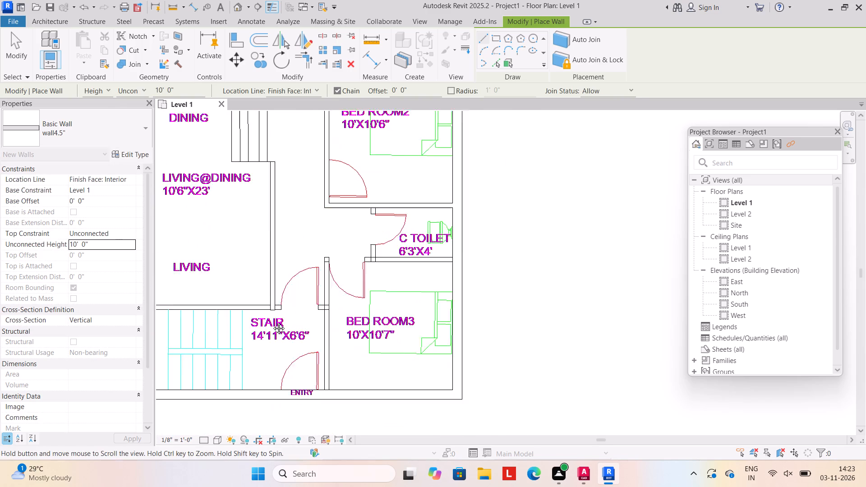
{"action": "middle_click_drag", "start_coordinate": [272, 322], "coordinate": [281, 318]}
{"action": "left_click", "coordinate": [164, 301]}
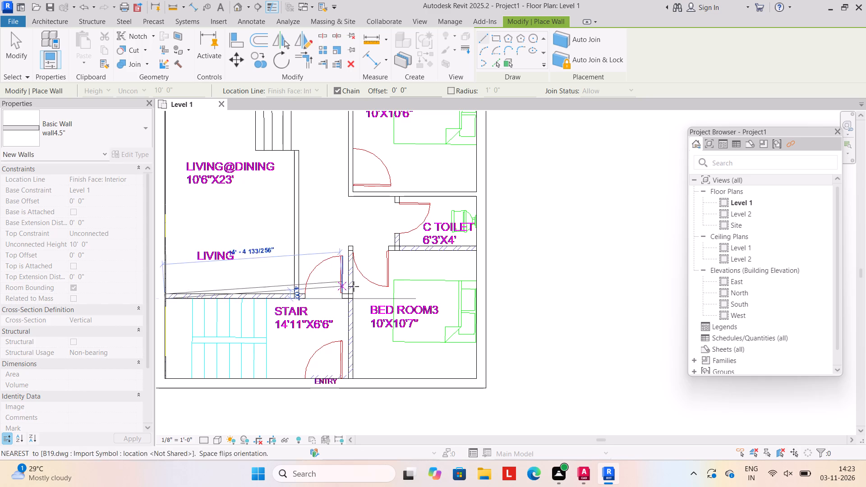
{"action": "left_click", "coordinate": [349, 301]}
{"action": "key", "text": "Escape"}
Draw a flipped wall4.5" partition between the stair and Bed Room3, then continue it between Bed Room3 and C Toilet to the exterior wall.
{"action": "scroll", "coordinate": [344, 269], "scroll_direction": "down", "scroll_amount": 3}
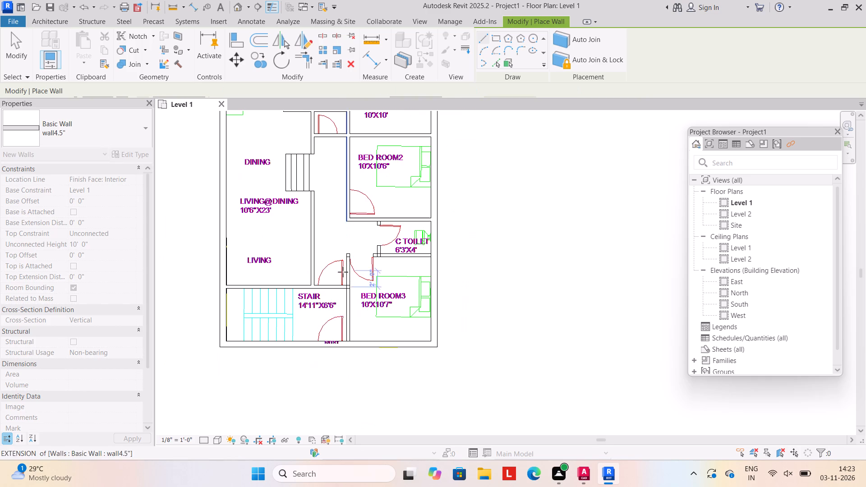
{"action": "left_click", "coordinate": [346, 340]}
{"action": "key", "text": "space"}
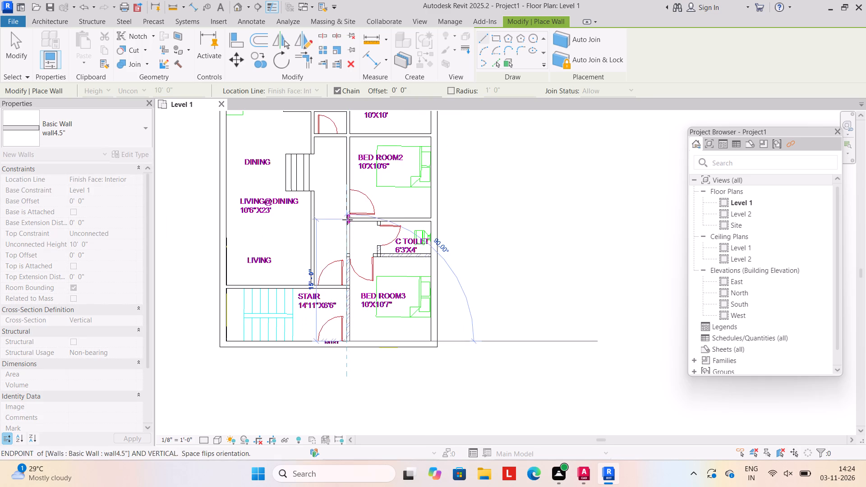
{"action": "left_click", "coordinate": [347, 253]}
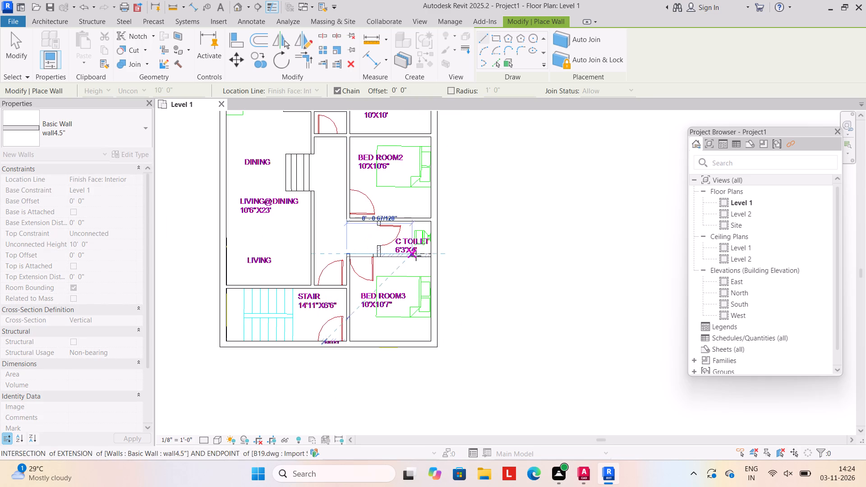
{"action": "left_click", "coordinate": [431, 252]}
{"action": "key", "text": "Escape"}
Draw a flipped wall4.5" partition on the door side of C Toilet, from the Bed Room3 wall up to the Bed Room2 wall.
{"action": "scroll", "coordinate": [351, 235], "scroll_direction": "up", "scroll_amount": 3}
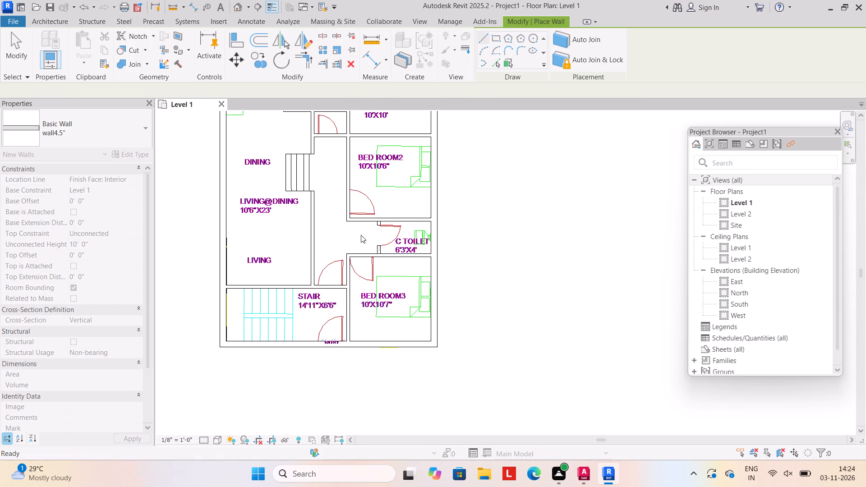
{"action": "scroll", "coordinate": [361, 235], "scroll_direction": "up", "scroll_amount": 3}
{"action": "left_click_drag", "start_coordinate": [396, 277], "coordinate": [396, 265]}
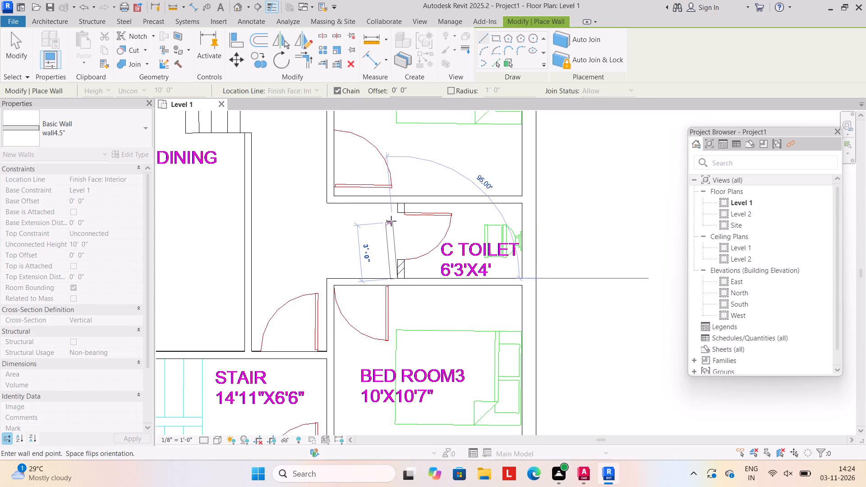
{"action": "key", "text": "space"}
{"action": "left_click", "coordinate": [396, 202]}
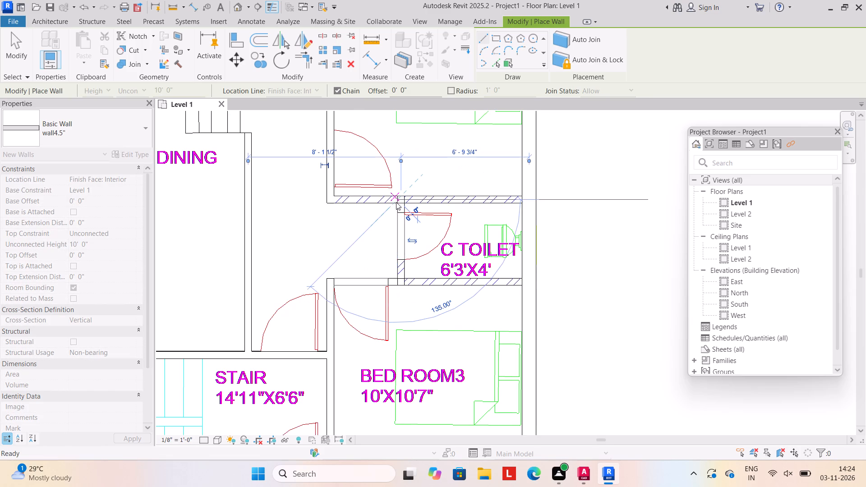
{"action": "key", "text": "Escape"}
{"action": "scroll", "coordinate": [343, 310], "scroll_direction": "down", "scroll_amount": 5}
{"action": "scroll", "coordinate": [253, 286], "scroll_direction": "down", "scroll_amount": 4}
{"action": "middle_click_drag", "start_coordinate": [258, 277], "coordinate": [299, 283]}
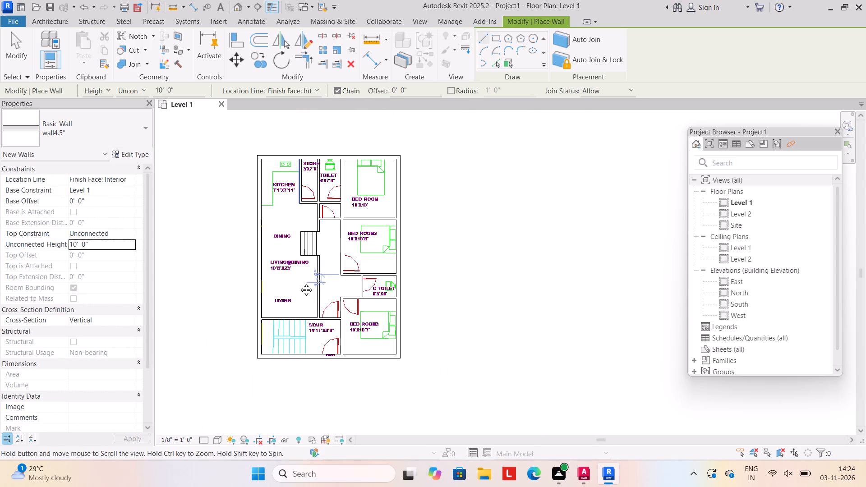
{"action": "middle_click_drag", "start_coordinate": [299, 283], "coordinate": [301, 285]}
{"action": "key", "text": "Escape"}
{"action": "key", "text": "Escape"}
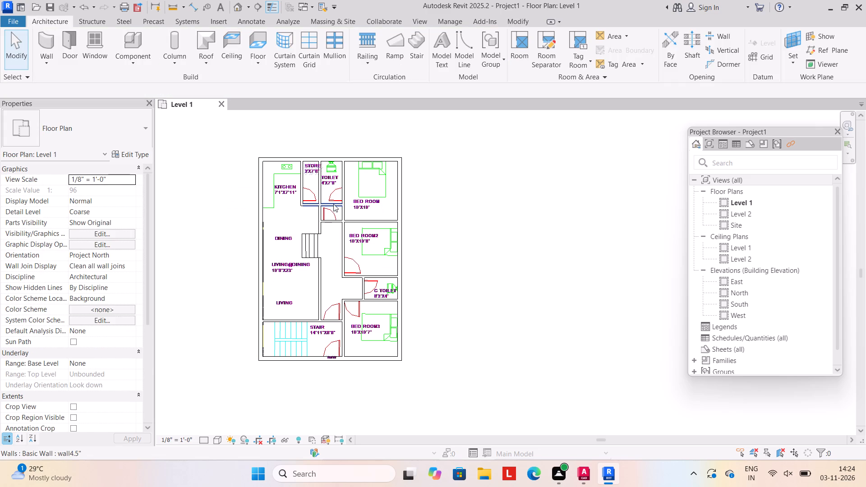
Draw a wall4.5" partition between the dining and living areas, from the lower corner of the steps to the exterior wall.
{"action": "scroll", "coordinate": [327, 182], "scroll_direction": "up", "scroll_amount": 3}
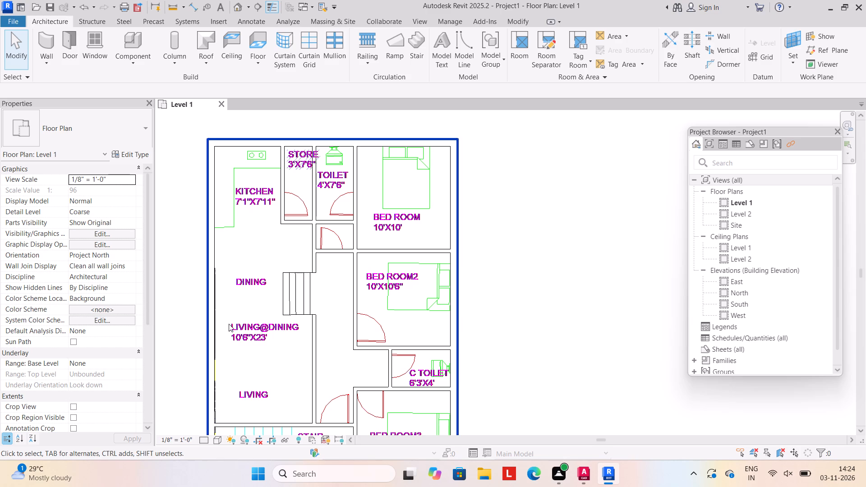
{"action": "scroll", "coordinate": [262, 322], "scroll_direction": "down", "scroll_amount": 1}
{"action": "middle_click", "coordinate": [262, 322]}
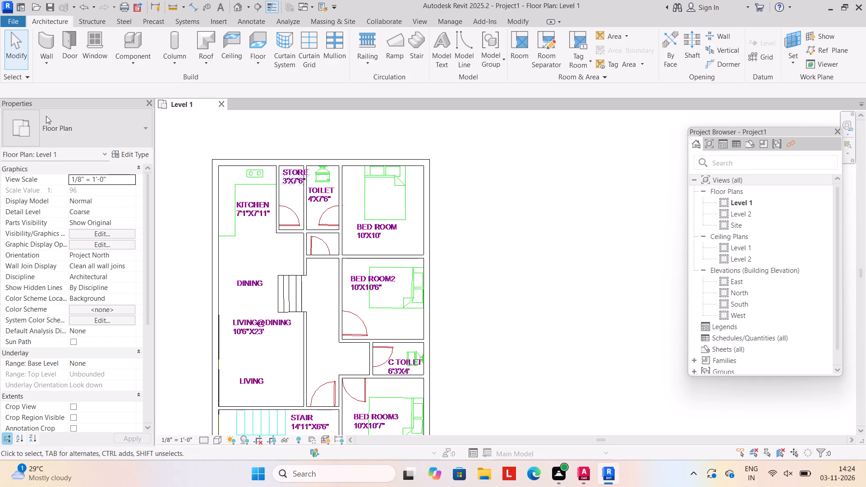
{"action": "left_click", "coordinate": [43, 61]}
{"action": "left_click", "coordinate": [49, 85]}
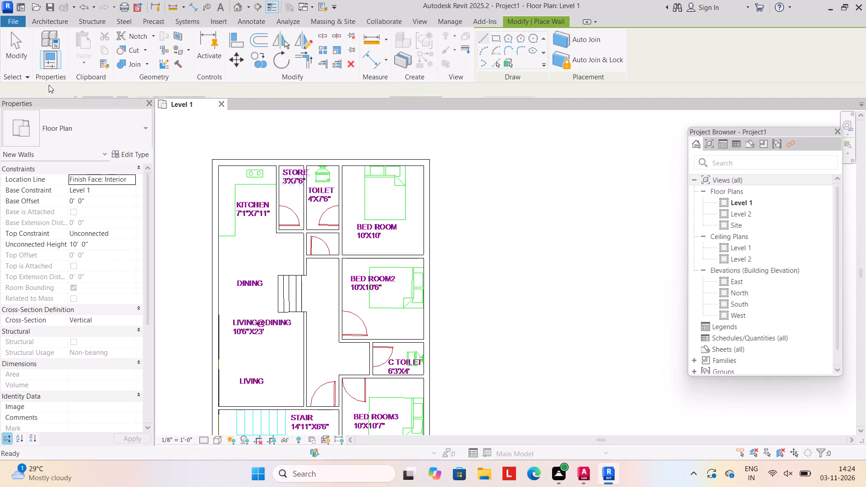
{"action": "scroll", "coordinate": [267, 276], "scroll_direction": "up", "scroll_amount": 3}
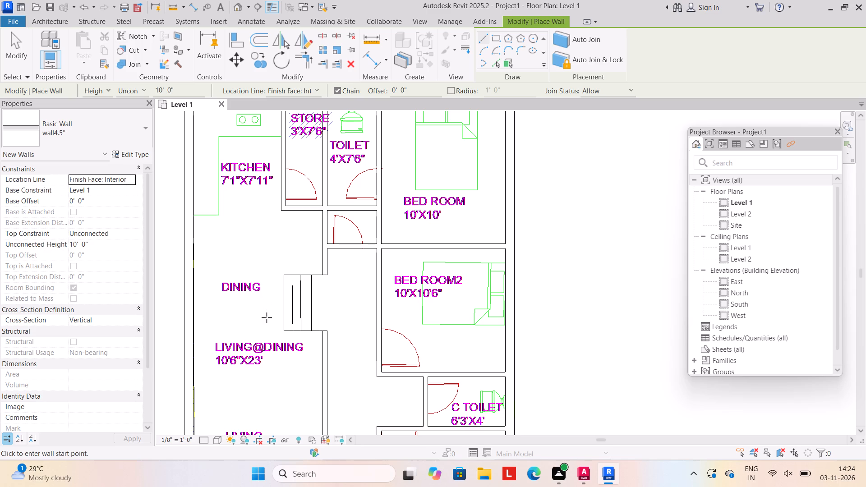
{"action": "scroll", "coordinate": [258, 330], "scroll_direction": "down", "scroll_amount": 2}
{"action": "middle_click_drag", "start_coordinate": [258, 329], "coordinate": [253, 276]}
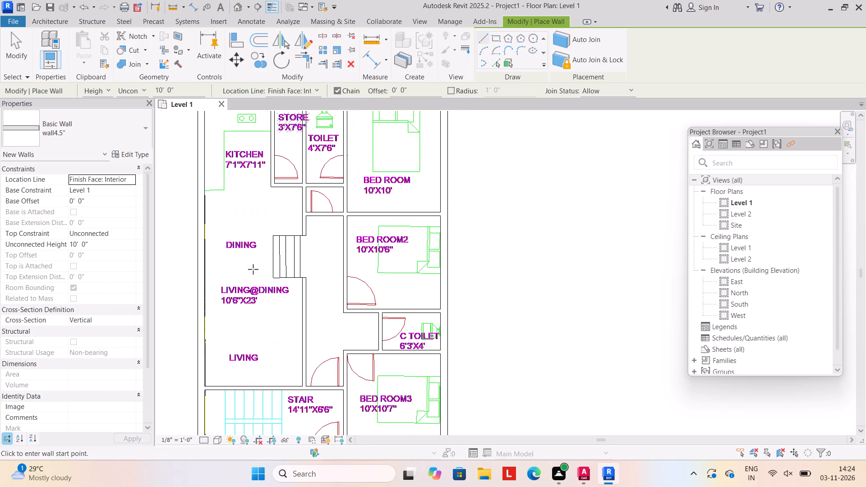
{"action": "scroll", "coordinate": [299, 271], "scroll_direction": "up", "scroll_amount": 4}
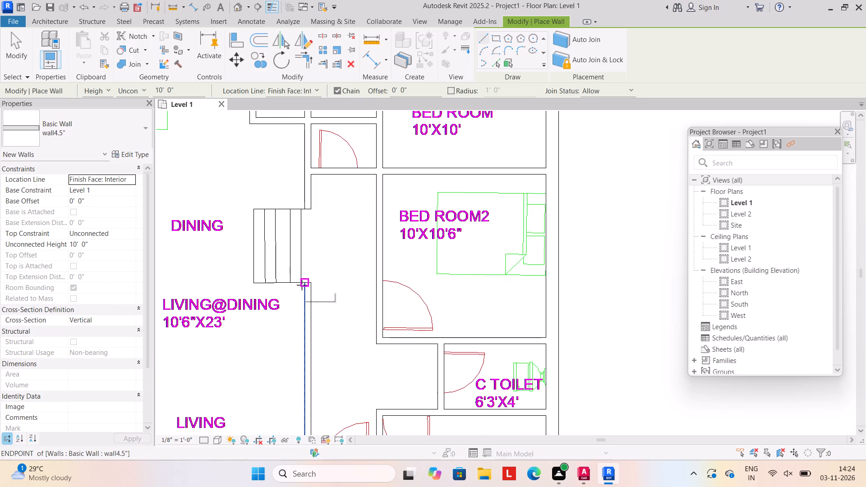
{"action": "left_click", "coordinate": [302, 285]}
{"action": "middle_click_drag", "start_coordinate": [187, 280], "coordinate": [253, 263]}
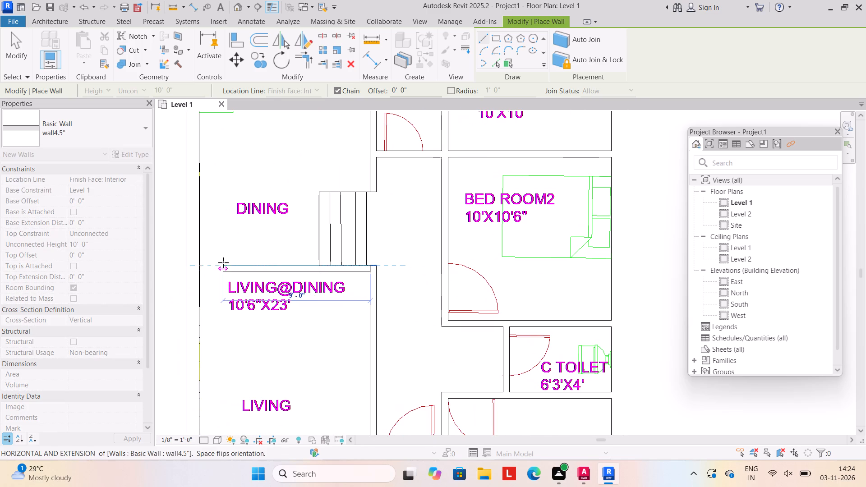
{"action": "left_click", "coordinate": [201, 267]}
{"action": "key", "text": "Escape"}
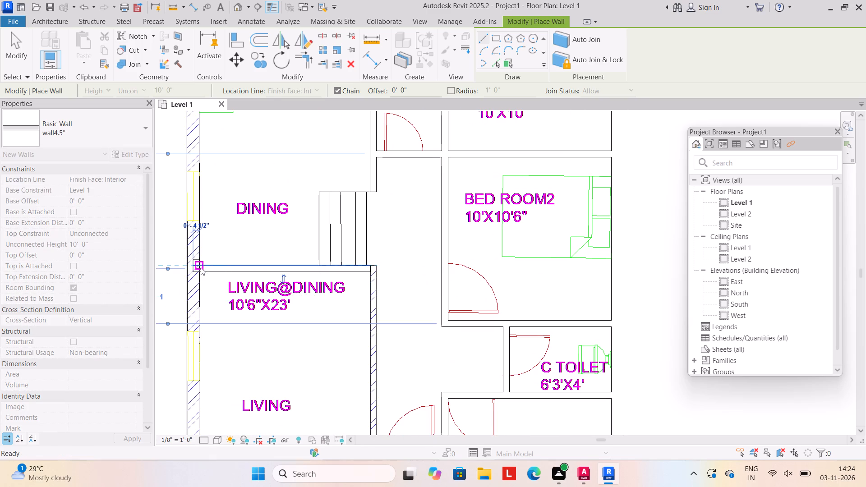
{"action": "scroll", "coordinate": [223, 211], "scroll_direction": "down", "scroll_amount": 2}
{"action": "middle_click_drag", "start_coordinate": [223, 210], "coordinate": [218, 253]}
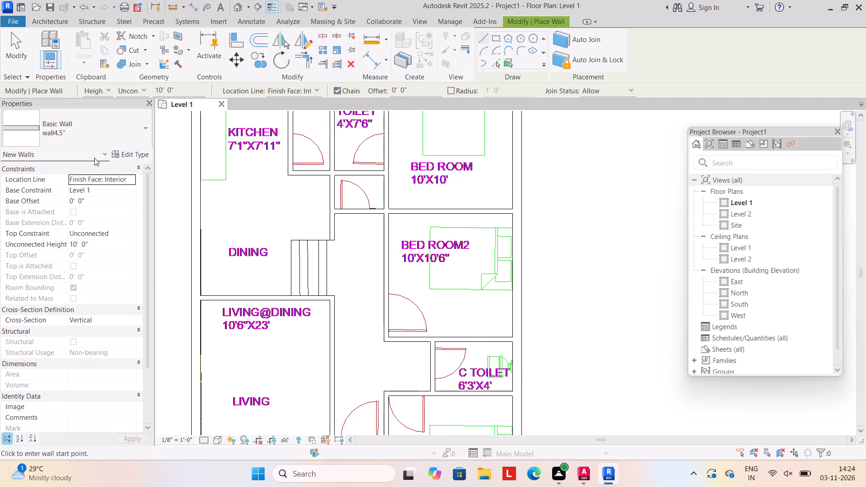
{"action": "left_click", "coordinate": [15, 53]}
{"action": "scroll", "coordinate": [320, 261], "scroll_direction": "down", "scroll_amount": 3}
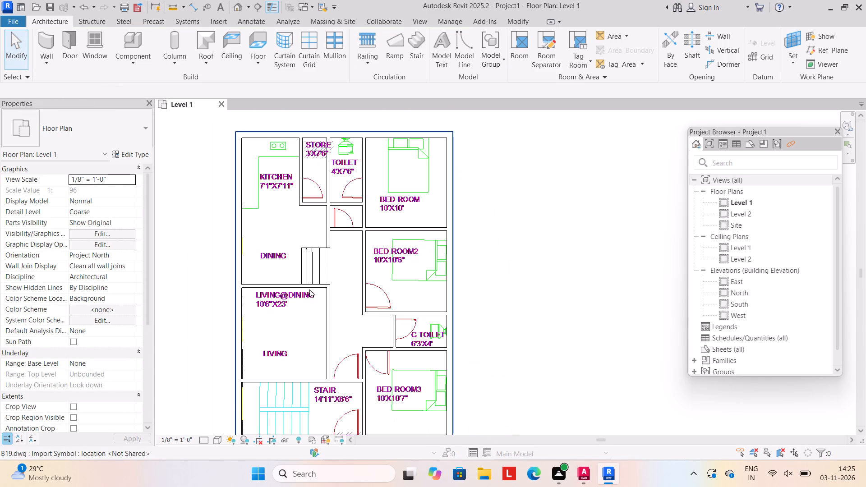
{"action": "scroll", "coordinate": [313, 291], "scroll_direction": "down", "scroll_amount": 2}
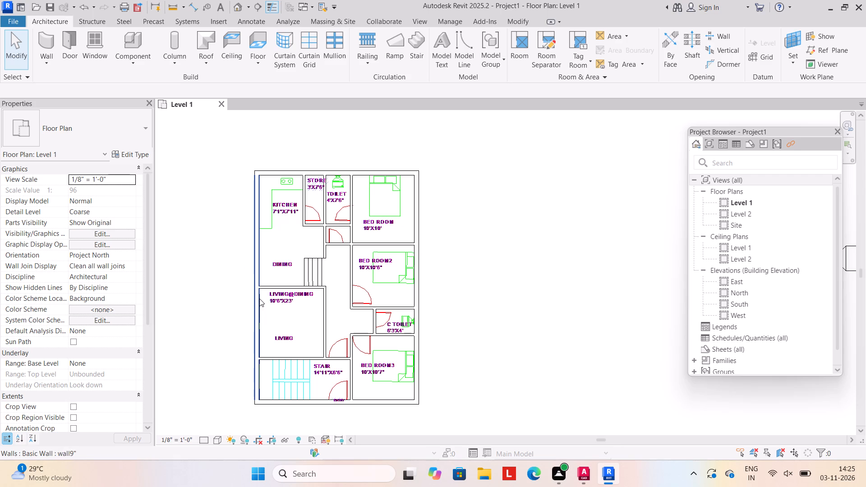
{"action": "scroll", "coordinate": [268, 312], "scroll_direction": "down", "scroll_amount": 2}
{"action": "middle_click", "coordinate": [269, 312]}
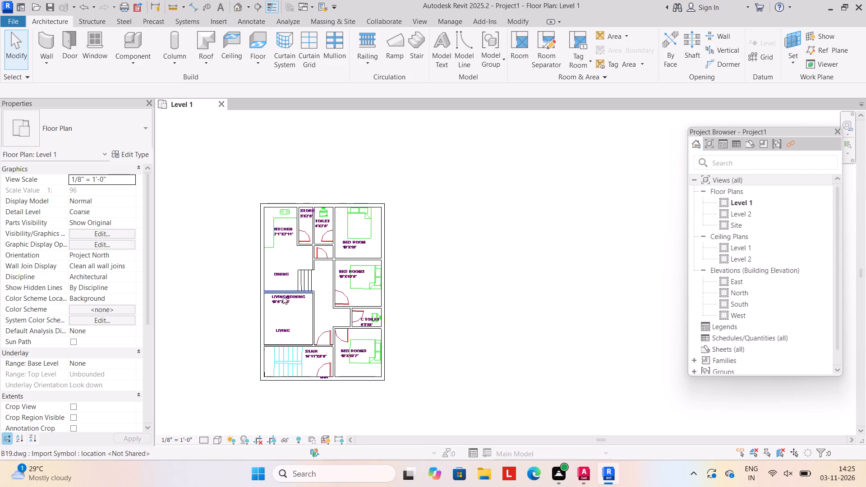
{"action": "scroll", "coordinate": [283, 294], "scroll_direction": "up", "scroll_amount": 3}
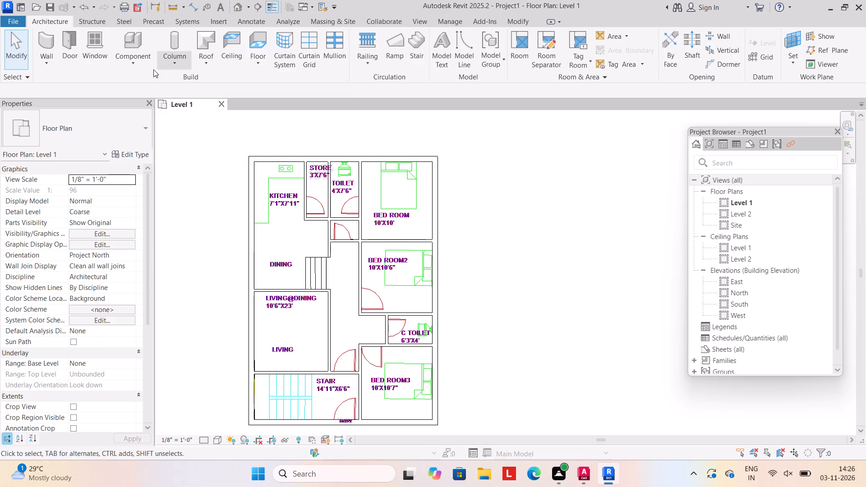
Load the Bed_17739 family from the beds folder of the SHUBHAM CITY library as a component.
{"action": "left_click", "coordinate": [132, 67]}
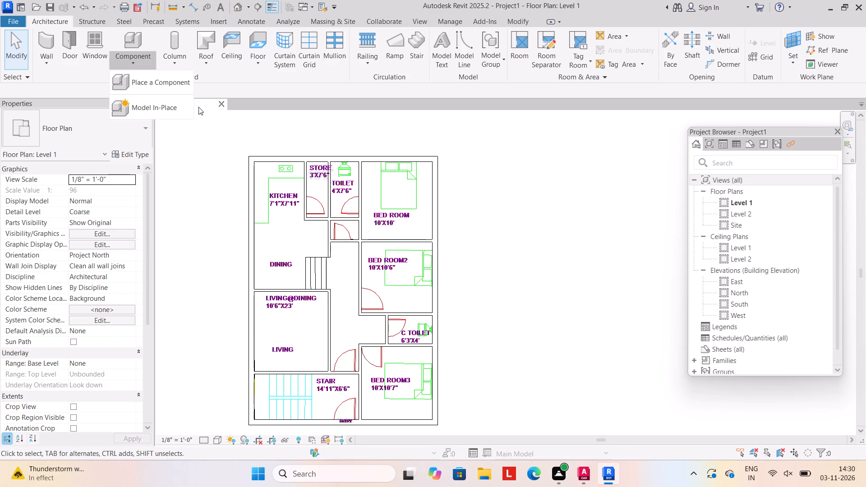
{"action": "left_click", "coordinate": [152, 87]}
{"action": "left_click", "coordinate": [485, 62]}
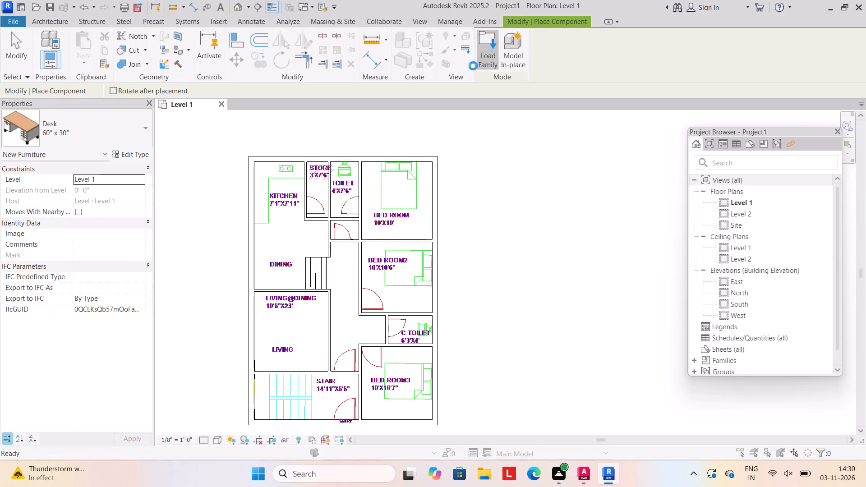
{"action": "scroll", "coordinate": [393, 147], "scroll_direction": "down", "scroll_amount": 4}
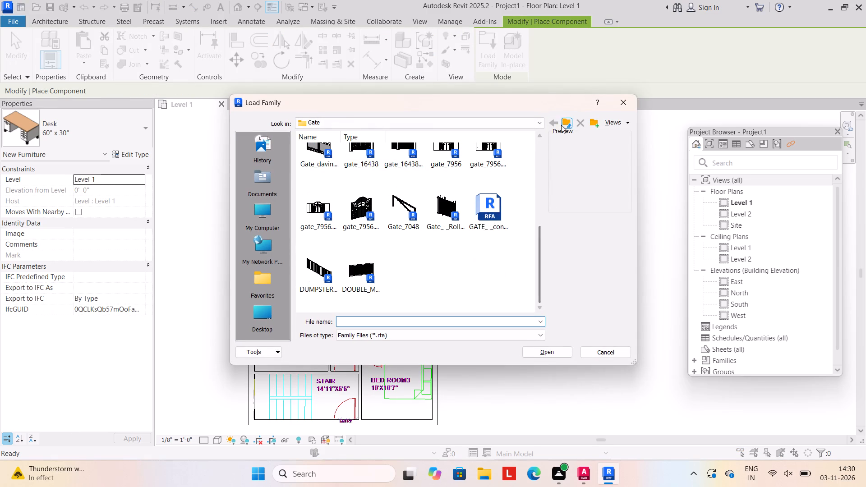
{"action": "left_click", "coordinate": [562, 120]}
{"action": "scroll", "coordinate": [424, 224], "scroll_direction": "down", "scroll_amount": 5}
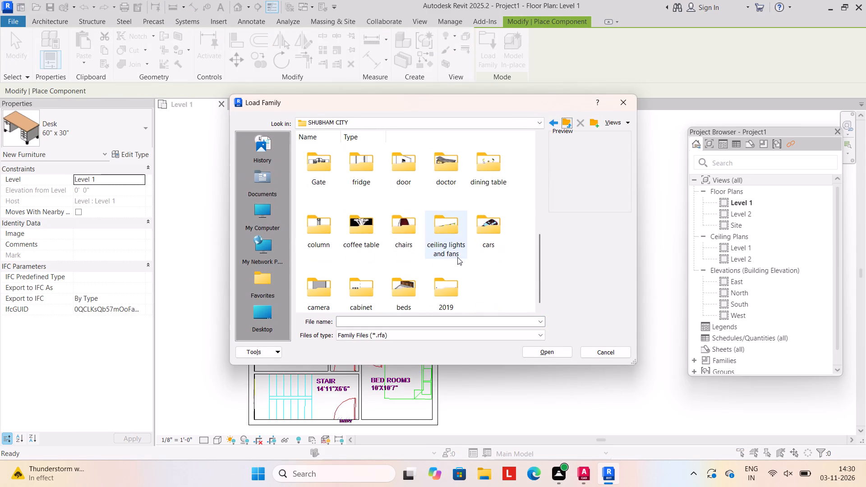
{"action": "double_click", "coordinate": [412, 300]}
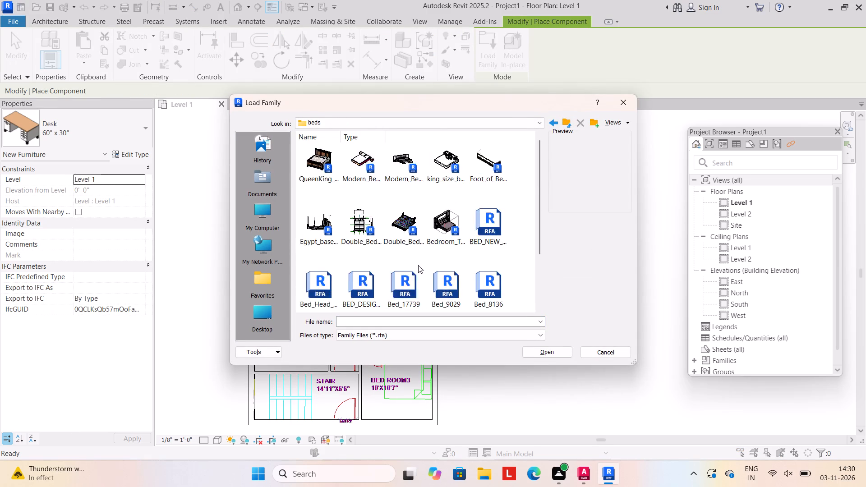
{"action": "scroll", "coordinate": [419, 263], "scroll_direction": "down", "scroll_amount": 4}
{"action": "left_click", "coordinate": [396, 214]}
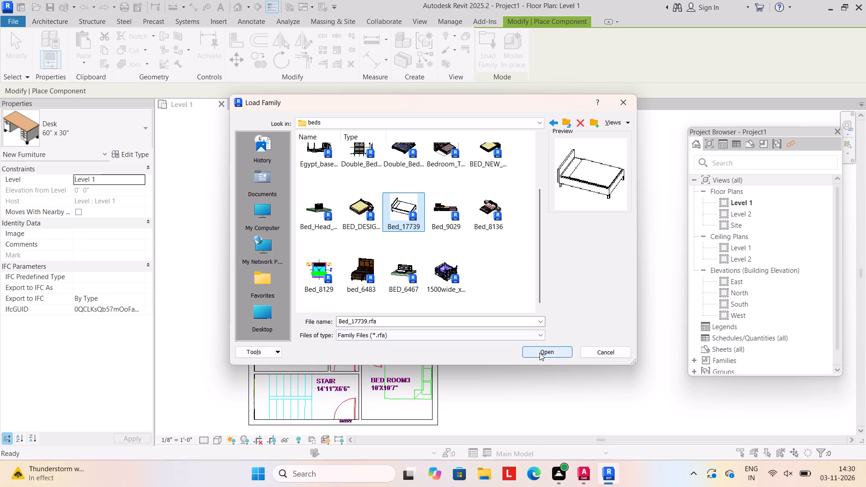
{"action": "left_click", "coordinate": [539, 353]}
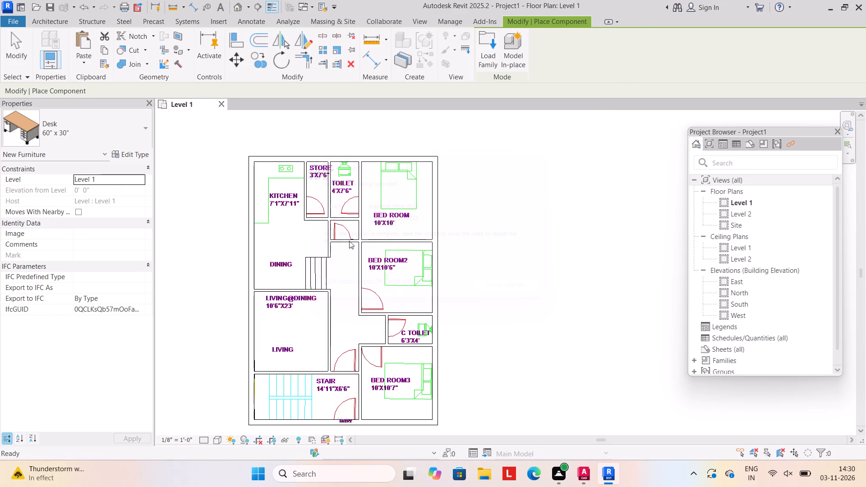
Place the Bed_17739 bed over the bed outline in Bed Room, about 5'-0" and 4'-0" from the two exterior walls.
{"action": "scroll", "coordinate": [395, 187], "scroll_direction": "up", "scroll_amount": 2}
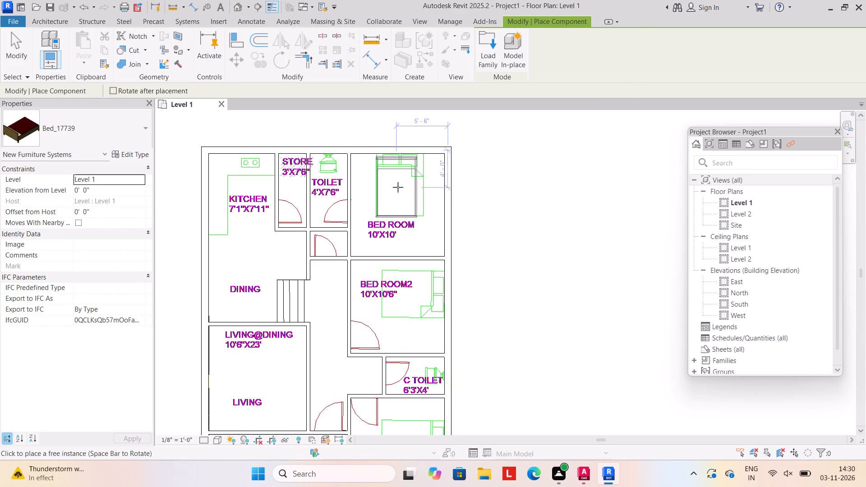
{"action": "left_click", "coordinate": [402, 187]}
Place Bed_17739 in Bed Room2 and Bed Room3, rotated so the headboards face the exterior wall, over their outlines.
{"action": "scroll", "coordinate": [414, 272], "scroll_direction": "down", "scroll_amount": 2}
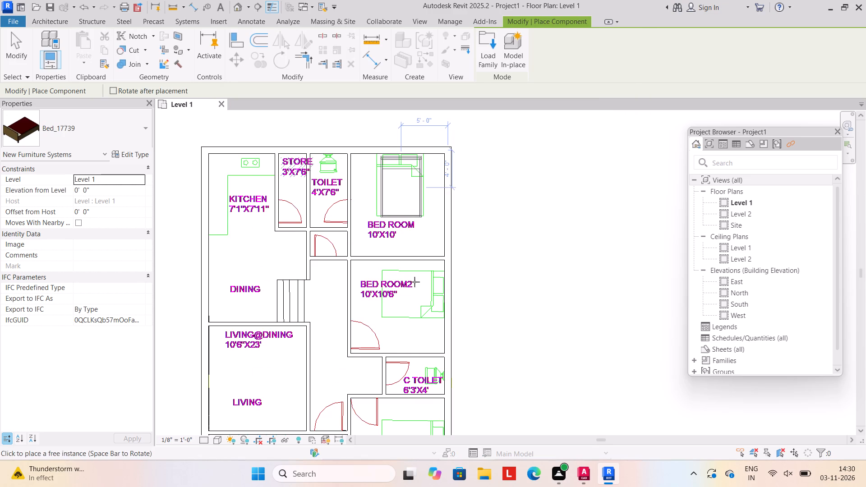
{"action": "middle_click_drag", "start_coordinate": [413, 270], "coordinate": [412, 228]}
{"action": "key", "text": "space"}
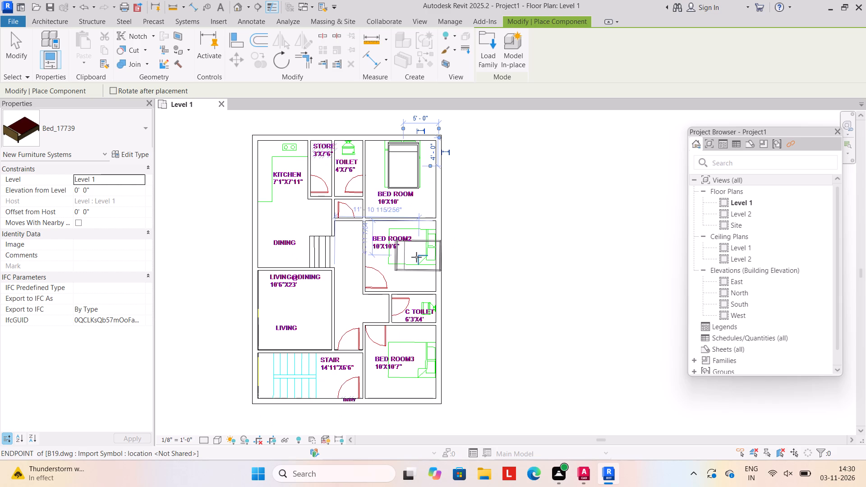
{"action": "key", "text": "space"}
{"action": "key", "text": "space"}
{"action": "key", "text": "space"}
{"action": "key", "text": "space"}
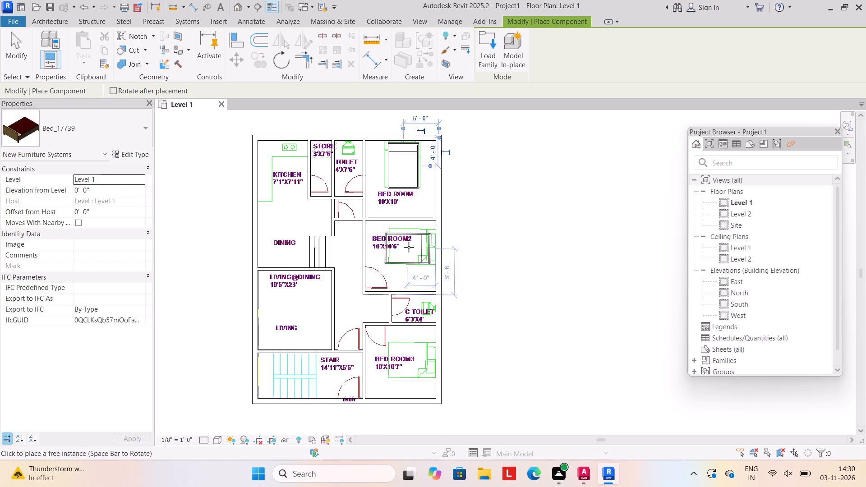
{"action": "left_click", "coordinate": [410, 247]}
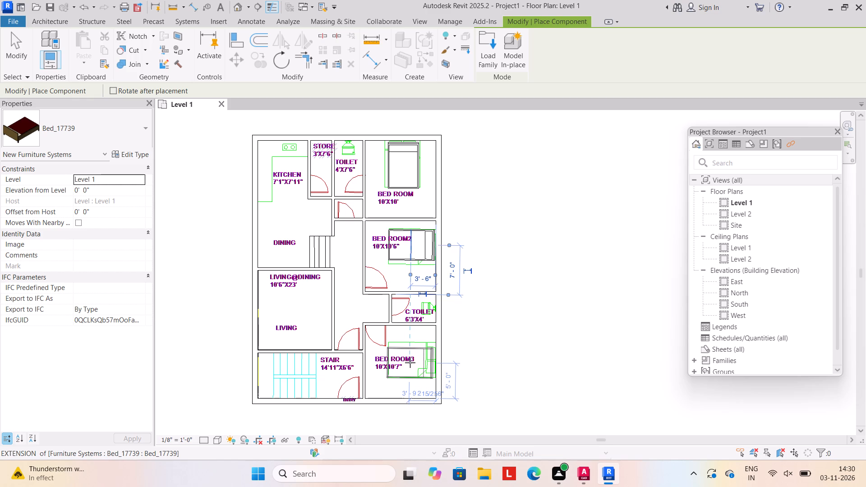
{"action": "left_click", "coordinate": [410, 363]}
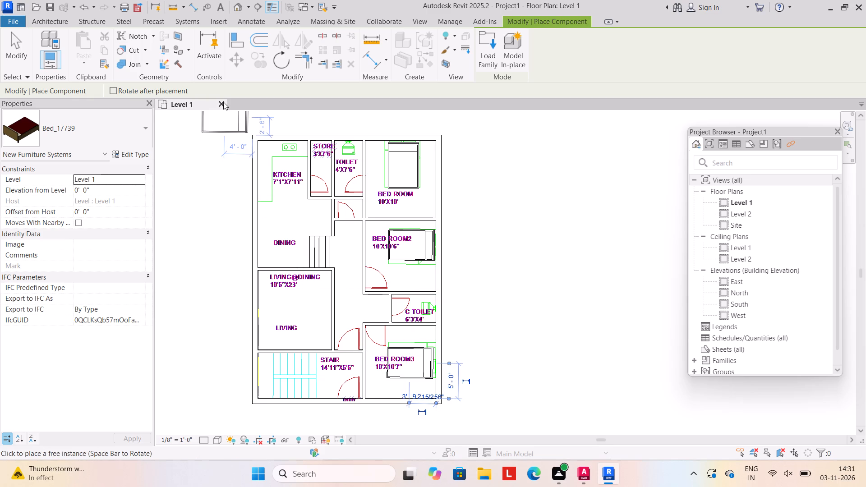
{"action": "left_click", "coordinate": [16, 54]}
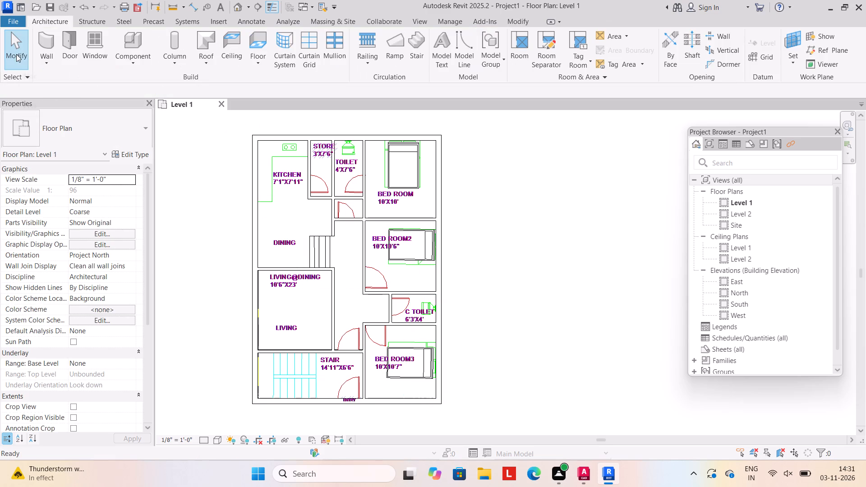
Load the Modern_Toilet_7747 family from the wash basin folder of the SHUBHAM CITY library as a component.
{"action": "left_click", "coordinate": [127, 59]}
{"action": "left_click", "coordinate": [136, 78]}
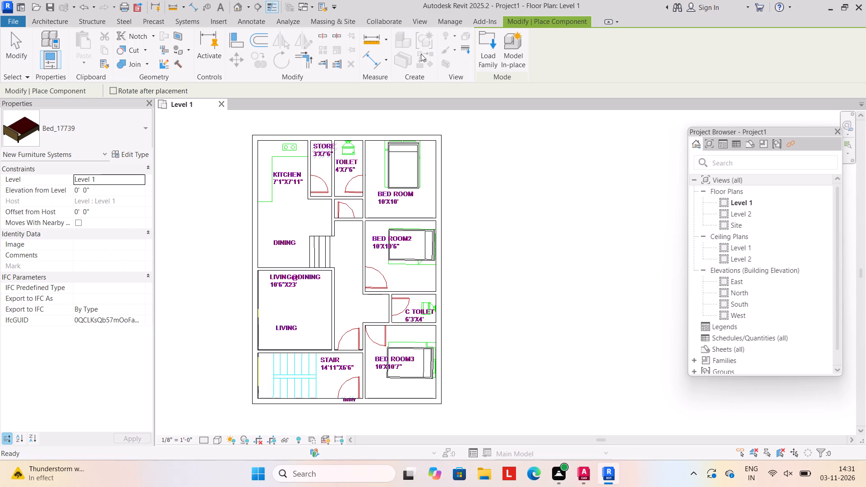
{"action": "left_click", "coordinate": [489, 50]}
{"action": "scroll", "coordinate": [500, 242], "scroll_direction": "down", "scroll_amount": 2}
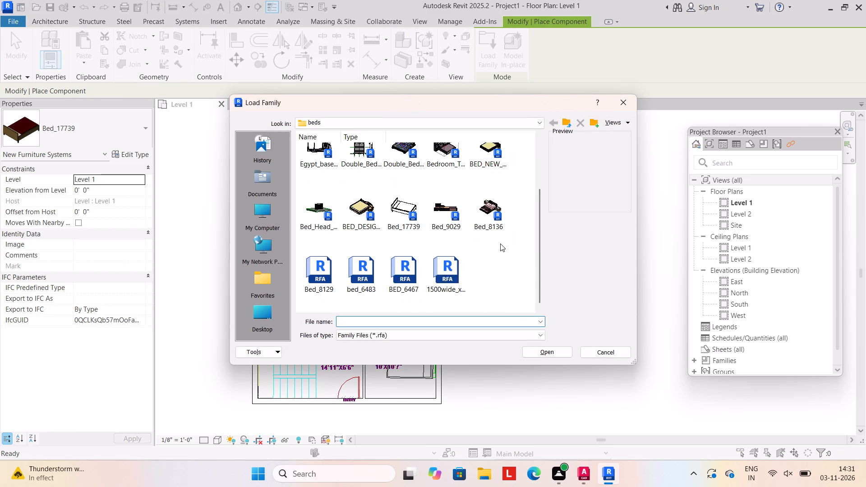
{"action": "scroll", "coordinate": [500, 243], "scroll_direction": "down", "scroll_amount": 2}
{"action": "left_click", "coordinate": [567, 121]}
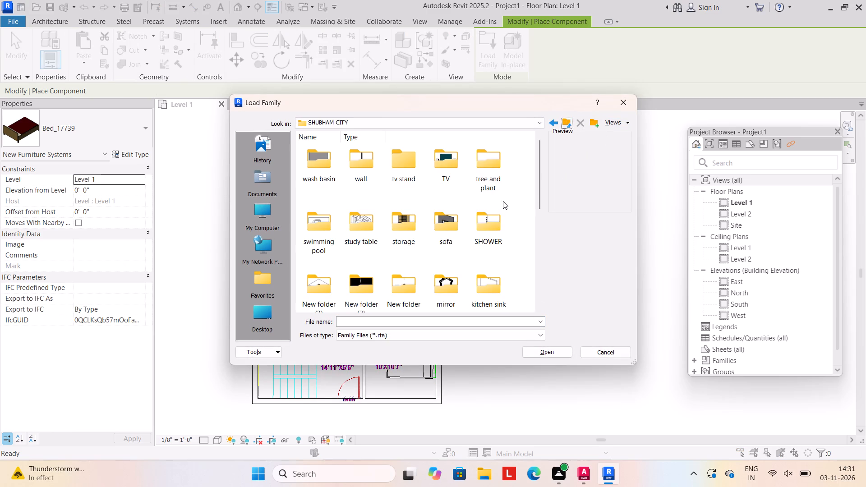
{"action": "double_click", "coordinate": [320, 170]}
{"action": "left_click", "coordinate": [447, 223]}
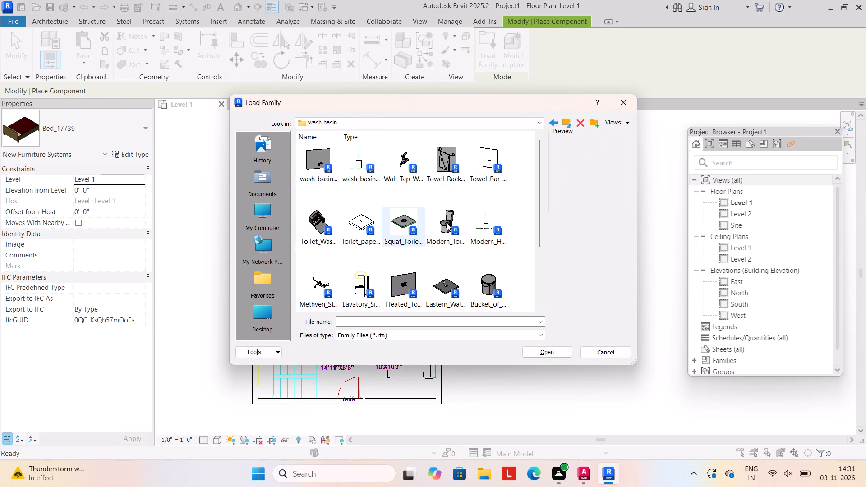
{"action": "left_click", "coordinate": [533, 352]}
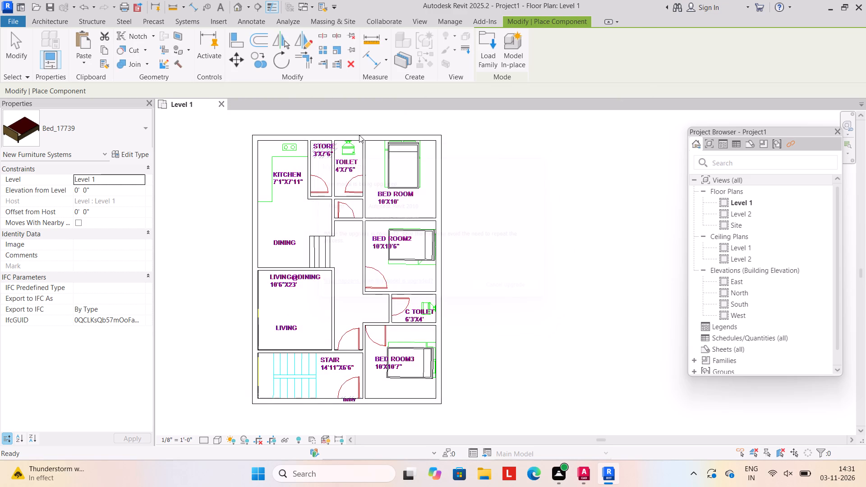
Place the Modern_Toilet_7747 fixture over the toilet outline in Toilet, with its back against the exterior wall.
{"action": "scroll", "coordinate": [360, 135], "scroll_direction": "up", "scroll_amount": 3}
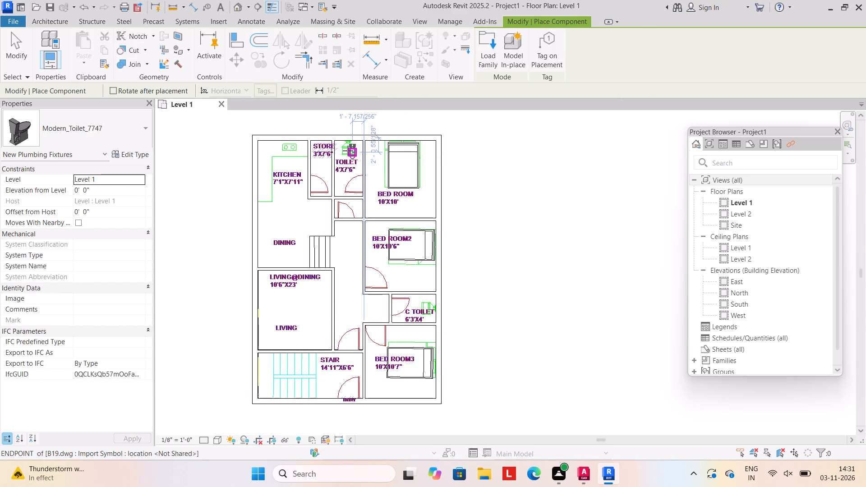
{"action": "scroll", "coordinate": [349, 147], "scroll_direction": "up", "scroll_amount": 5}
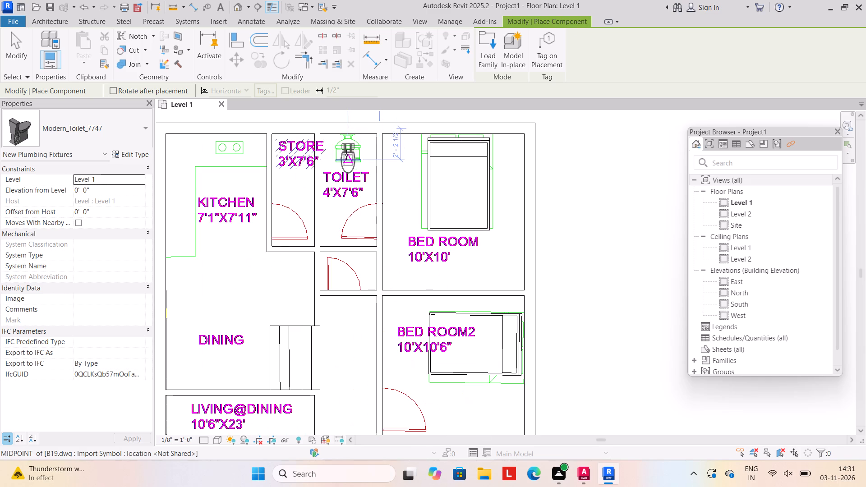
{"action": "left_click", "coordinate": [347, 149]}
Place Modern_Toilet_7747 in C Toilet, rotated with its back to the exterior wall and centred about 1'-1" from it.
{"action": "scroll", "coordinate": [380, 256], "scroll_direction": "down", "scroll_amount": 3}
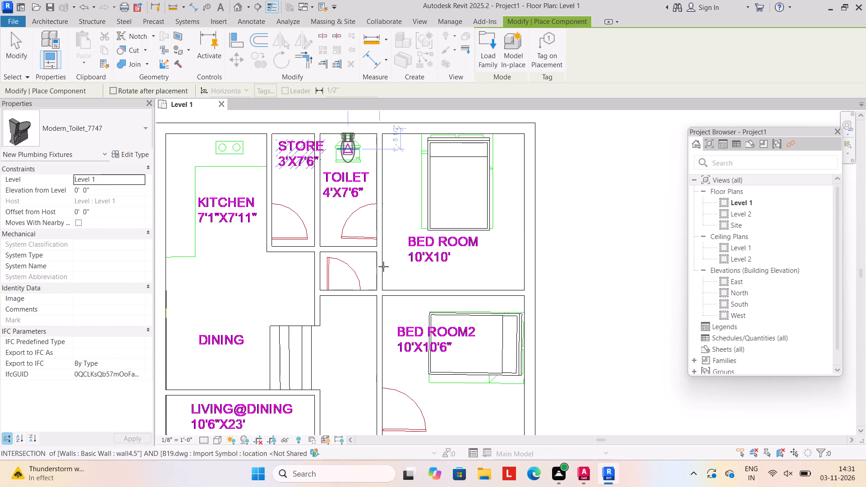
{"action": "scroll", "coordinate": [385, 273], "scroll_direction": "down", "scroll_amount": 2}
{"action": "middle_click_drag", "start_coordinate": [386, 279], "coordinate": [385, 221]}
{"action": "scroll", "coordinate": [435, 312], "scroll_direction": "up", "scroll_amount": 3}
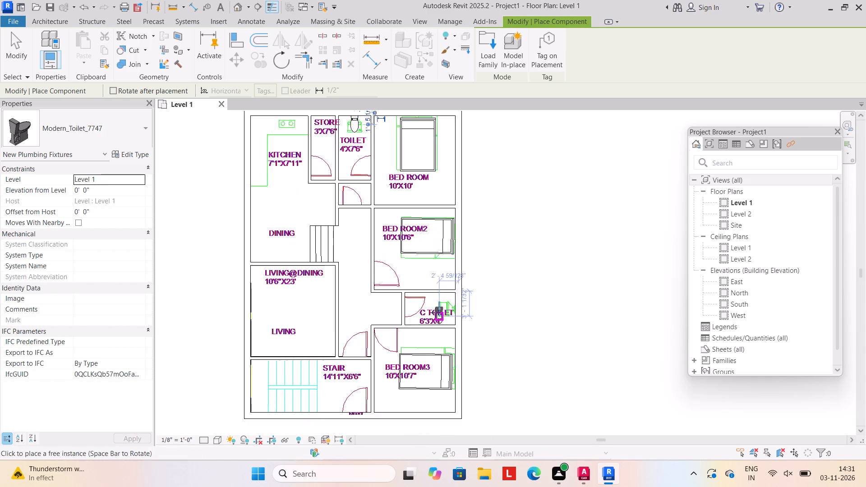
{"action": "scroll", "coordinate": [435, 312], "scroll_direction": "up", "scroll_amount": 1}
{"action": "key", "text": "space"}
{"action": "key", "text": "space"}
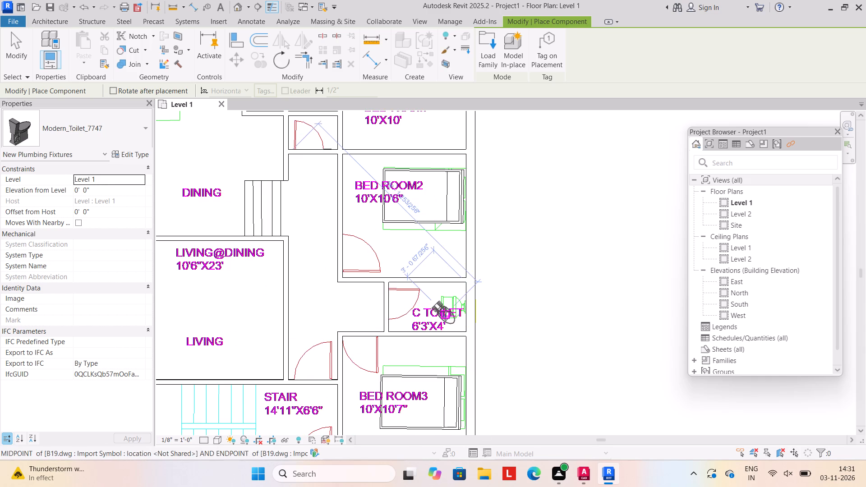
{"action": "key", "text": "space"}
{"action": "key", "text": "space"}
{"action": "key", "text": "space"}
{"action": "key", "text": "space"}
{"action": "key", "text": "space"}
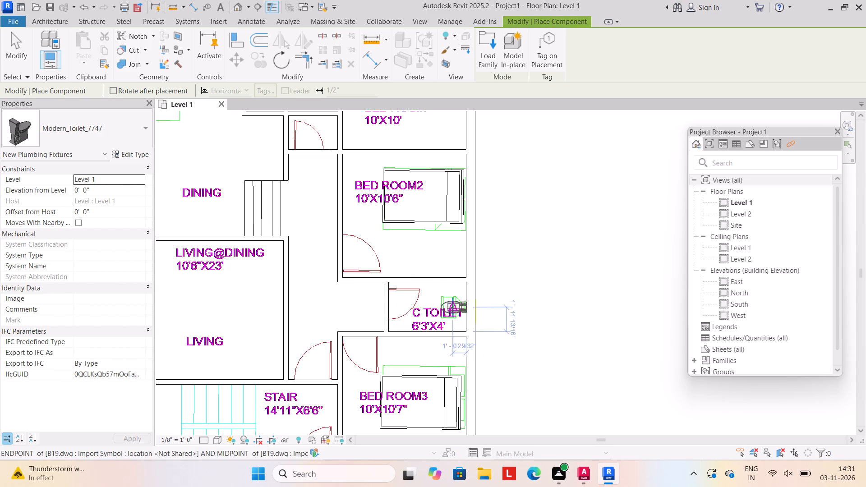
{"action": "left_click", "coordinate": [450, 306]}
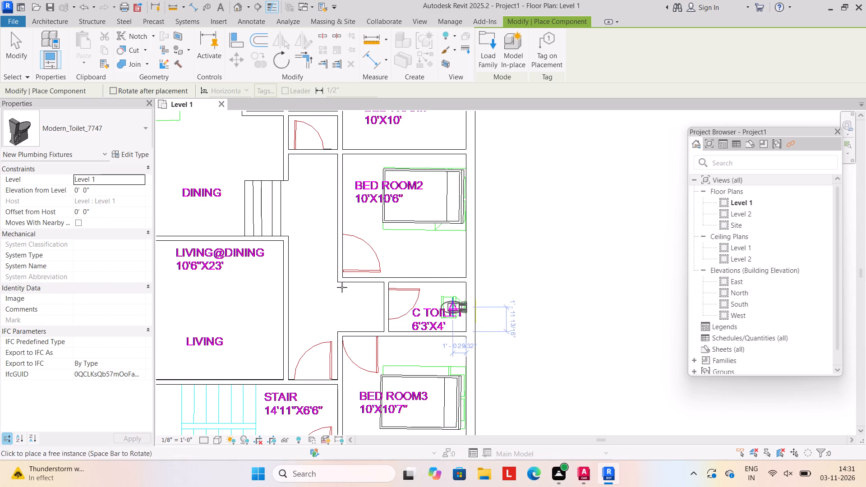
{"action": "scroll", "coordinate": [263, 298], "scroll_direction": "down", "scroll_amount": 3}
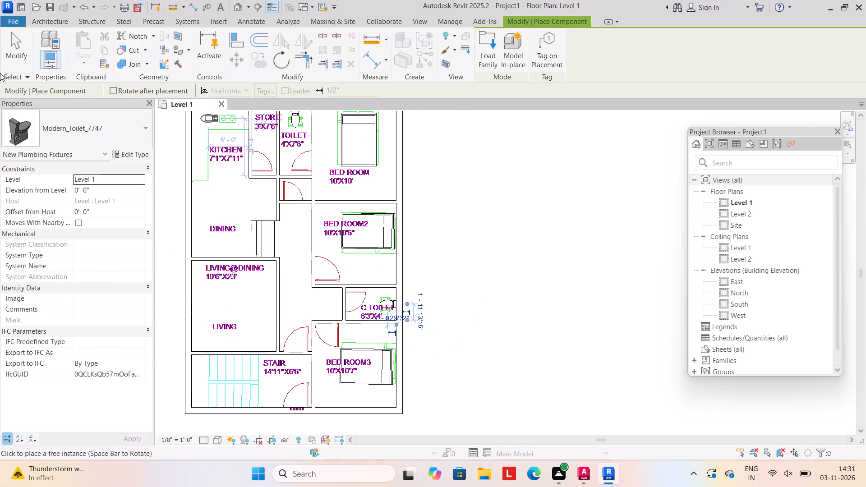
{"action": "left_click", "coordinate": [12, 51]}
Place a Single-Flush 30" x 80" door in the wall between Kitchen and Store, at the store's door outline.
{"action": "scroll", "coordinate": [257, 254], "scroll_direction": "down", "scroll_amount": 2}
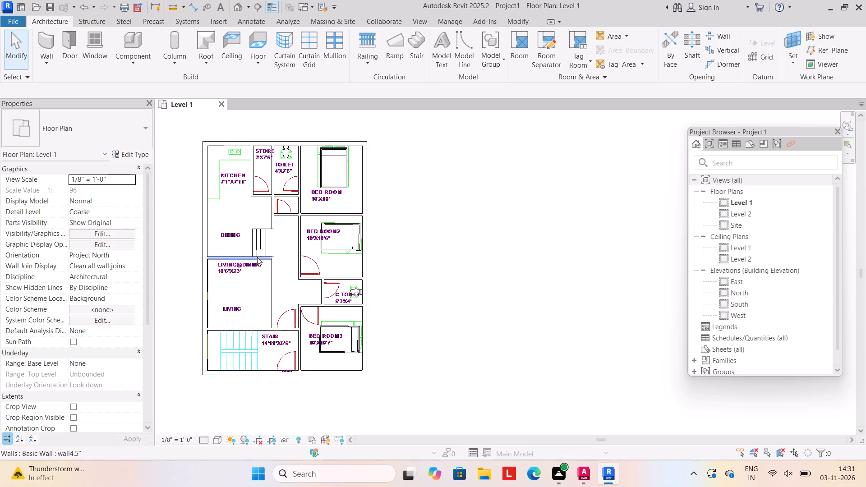
{"action": "middle_click_drag", "start_coordinate": [260, 265], "coordinate": [266, 282]}
{"action": "scroll", "coordinate": [283, 260], "scroll_direction": "up", "scroll_amount": 1}
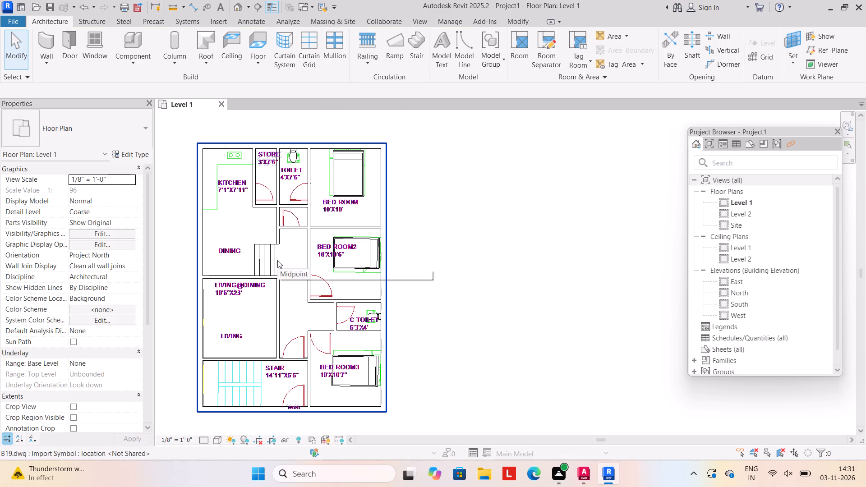
{"action": "left_click", "coordinate": [74, 49]}
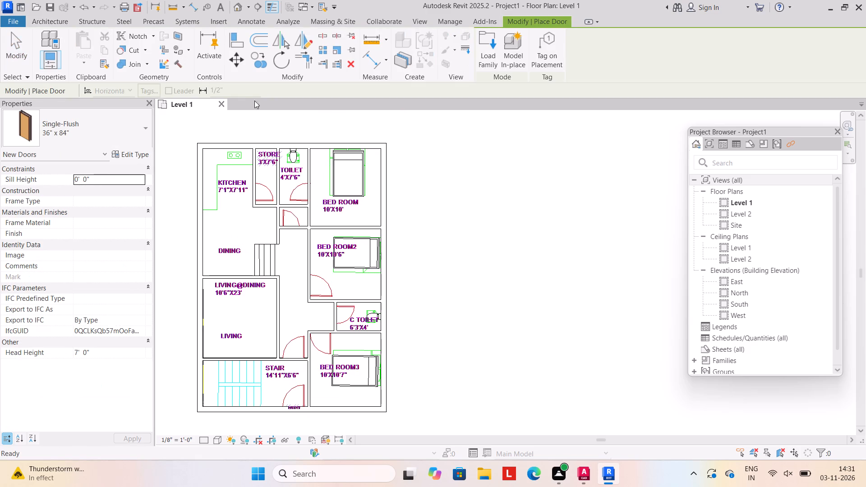
{"action": "left_click", "coordinate": [151, 125]}
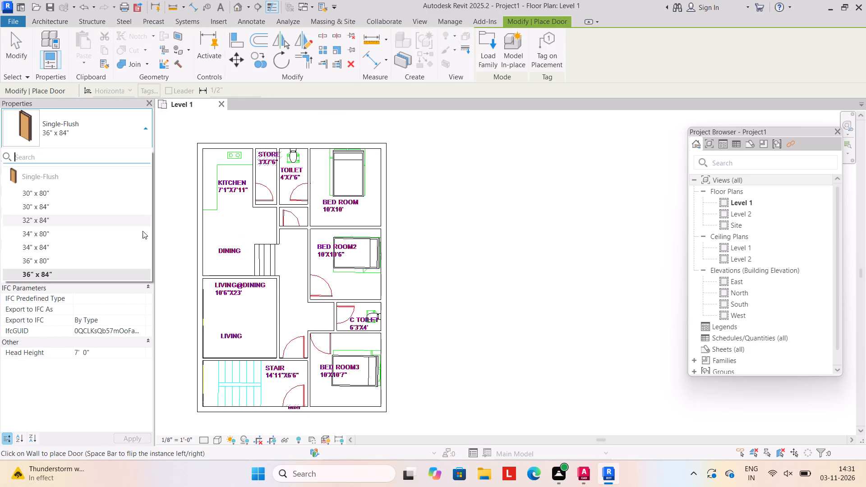
{"action": "left_click", "coordinate": [115, 196]}
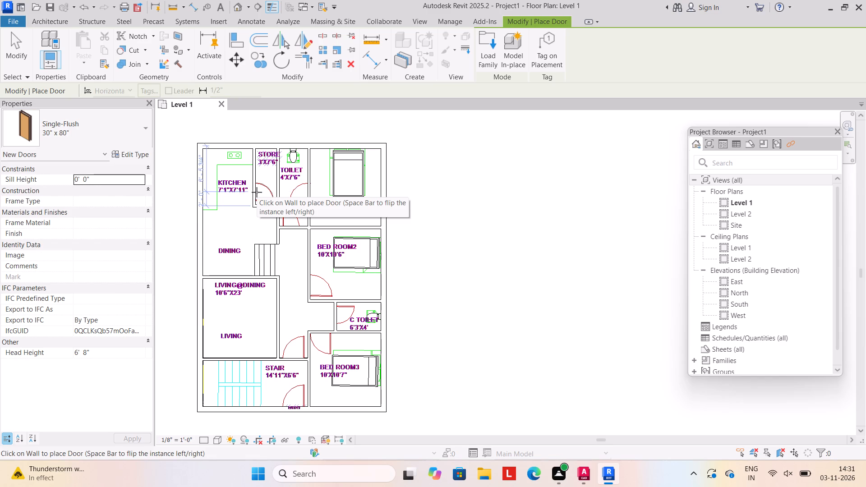
{"action": "left_click", "coordinate": [257, 192]}
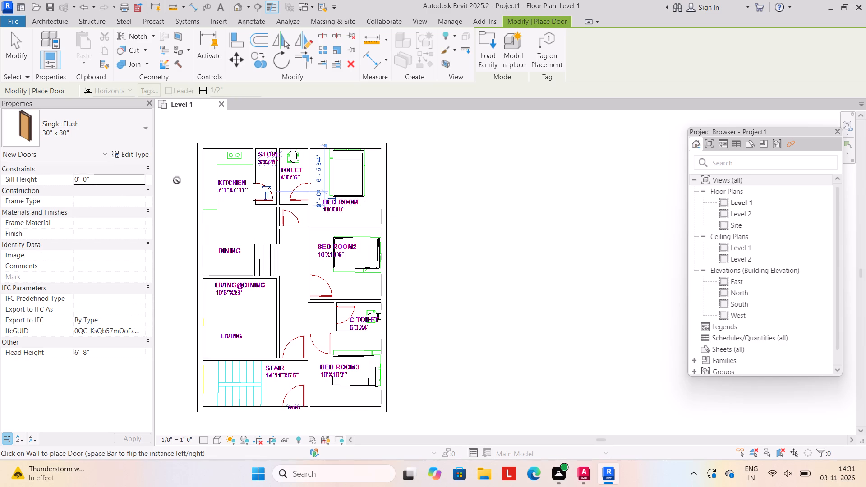
Place Single-Flush 30" x 80" doors at the outlines for Toilet on its Bed Room wall, the small lobby south of Toilet, and C Toilet.
{"action": "left_click", "coordinate": [143, 129]}
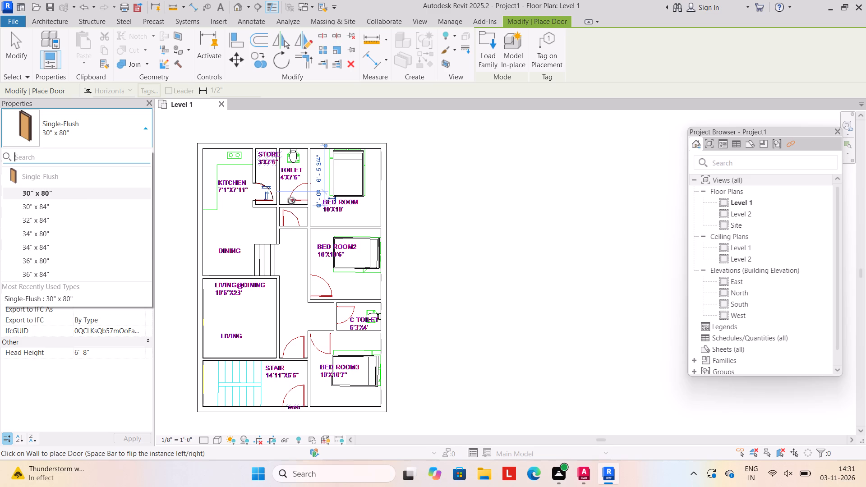
{"action": "left_click", "coordinate": [70, 193]}
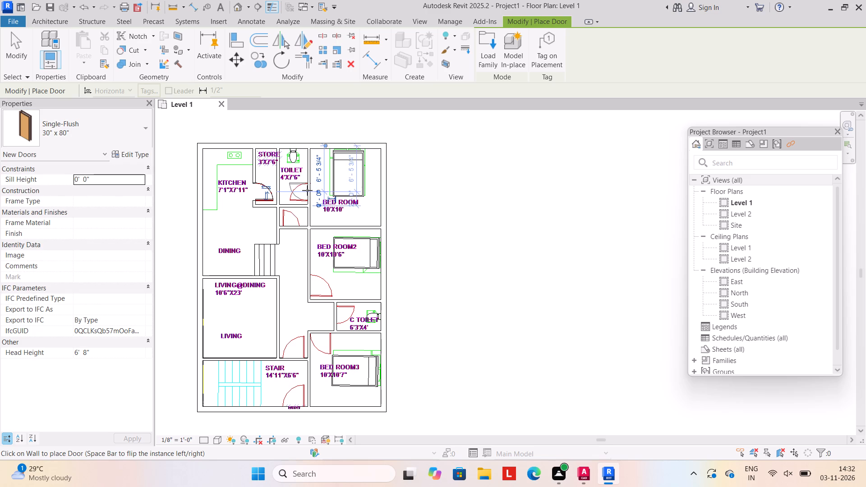
{"action": "key", "text": "space"}
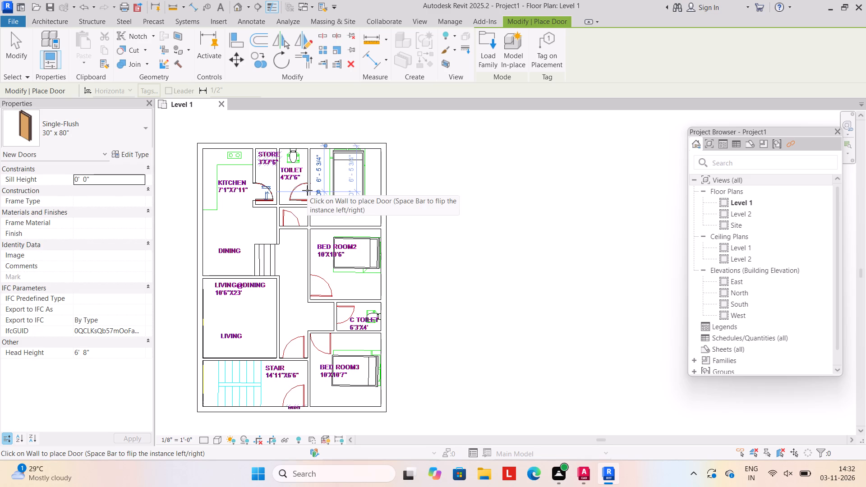
{"action": "left_click", "coordinate": [307, 190]}
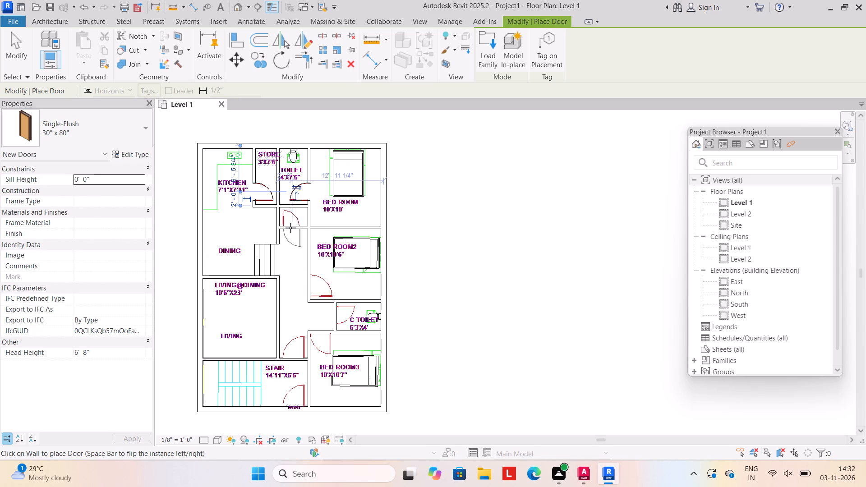
{"action": "left_click", "coordinate": [291, 223]}
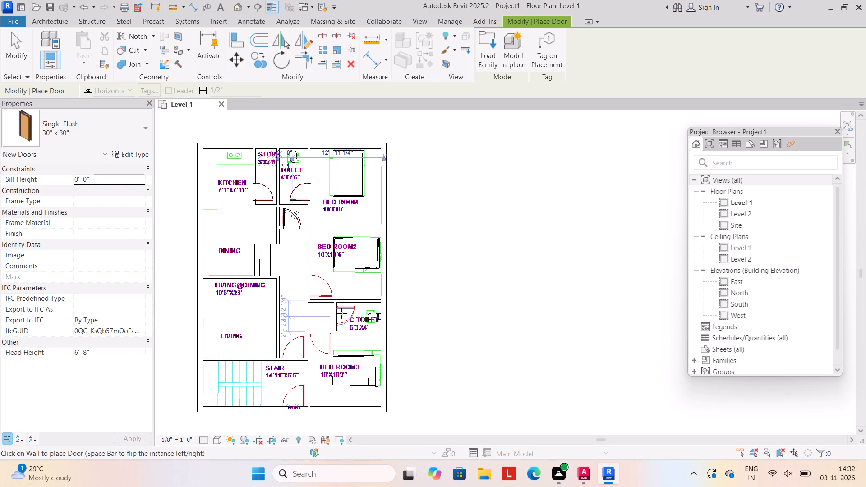
{"action": "left_click", "coordinate": [341, 313]}
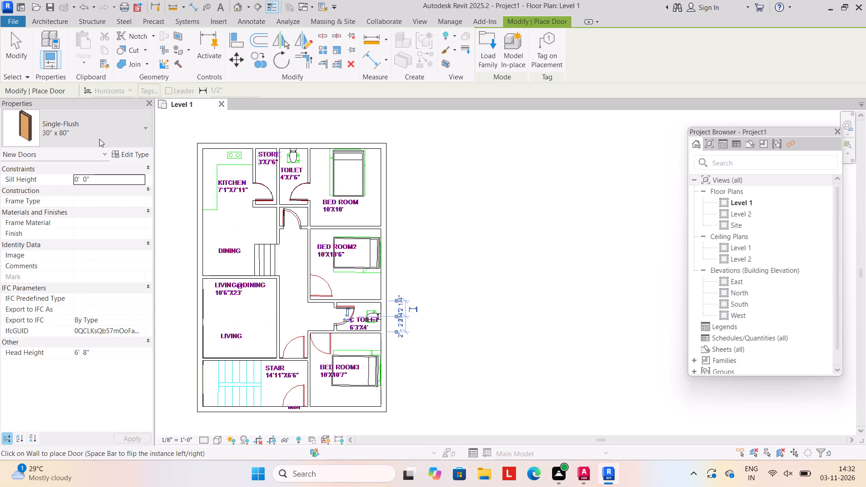
Place Single-Flush 36" x 84" doors at the outlines for Bed Room2, Bed Room3, the opening north of Stair, and Entry, matching their swings.
{"action": "left_click", "coordinate": [144, 127]}
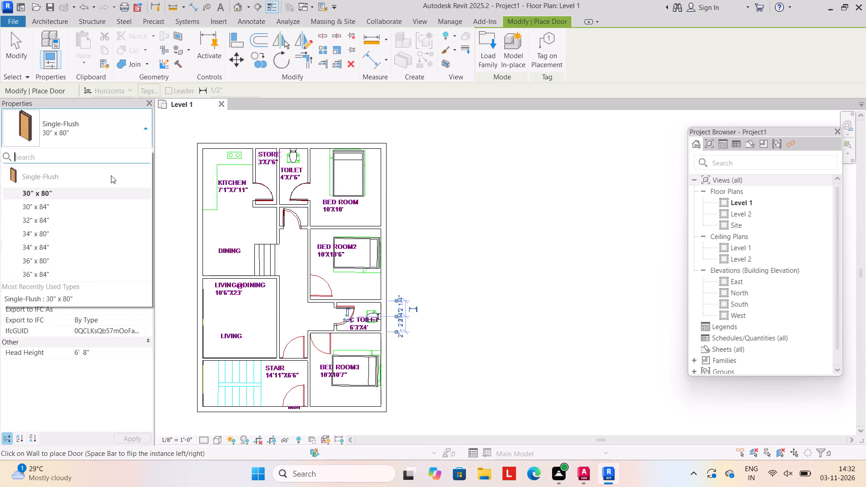
{"action": "left_click", "coordinate": [56, 276]}
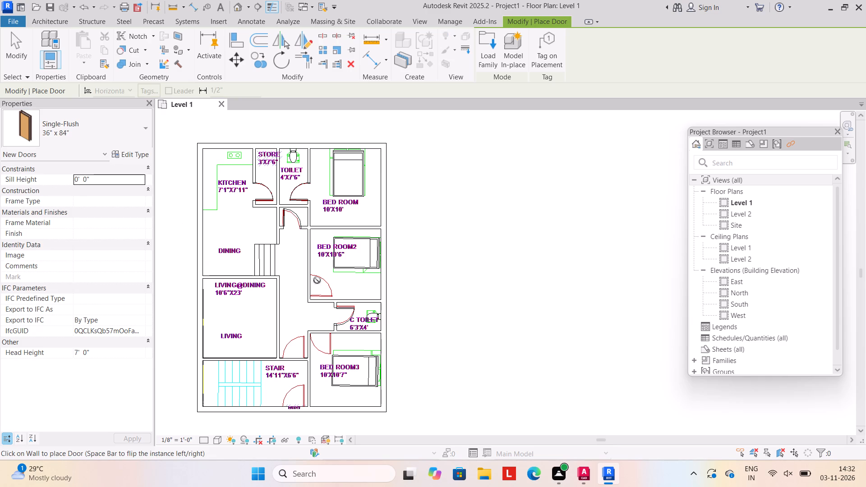
{"action": "left_click", "coordinate": [312, 285]}
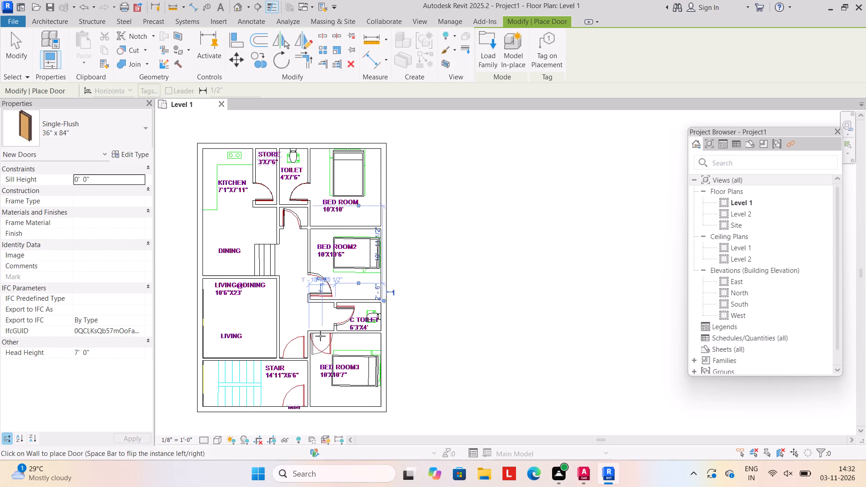
{"action": "key", "text": "space"}
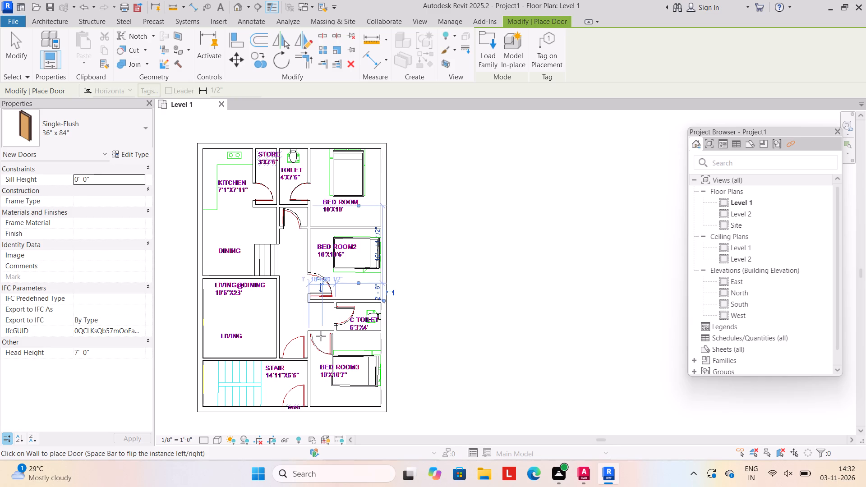
{"action": "left_click", "coordinate": [321, 336]}
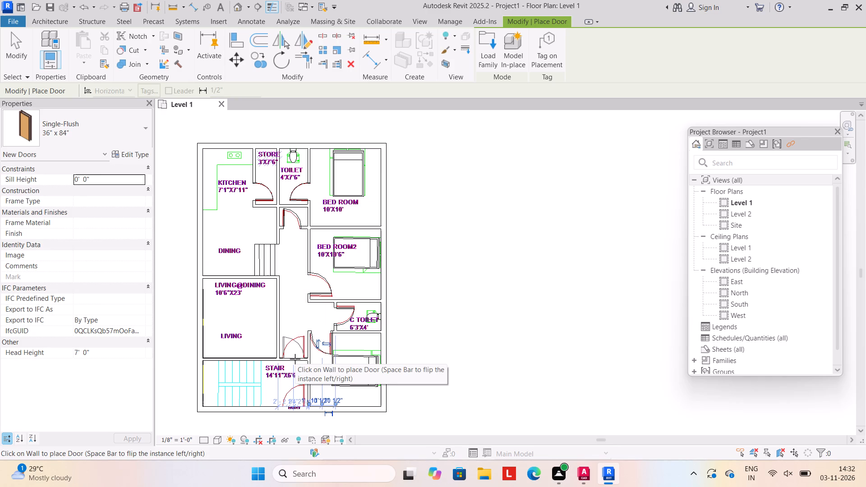
{"action": "key", "text": "space"}
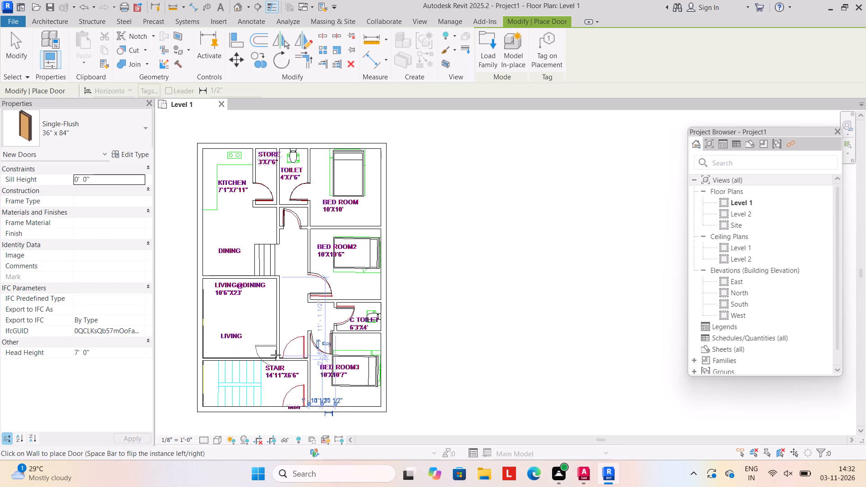
{"action": "left_click", "coordinate": [292, 355]}
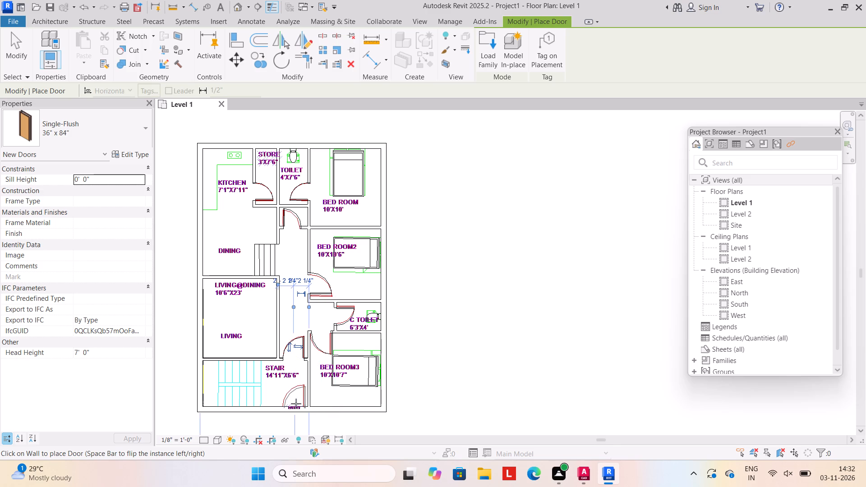
{"action": "left_click", "coordinate": [296, 404]}
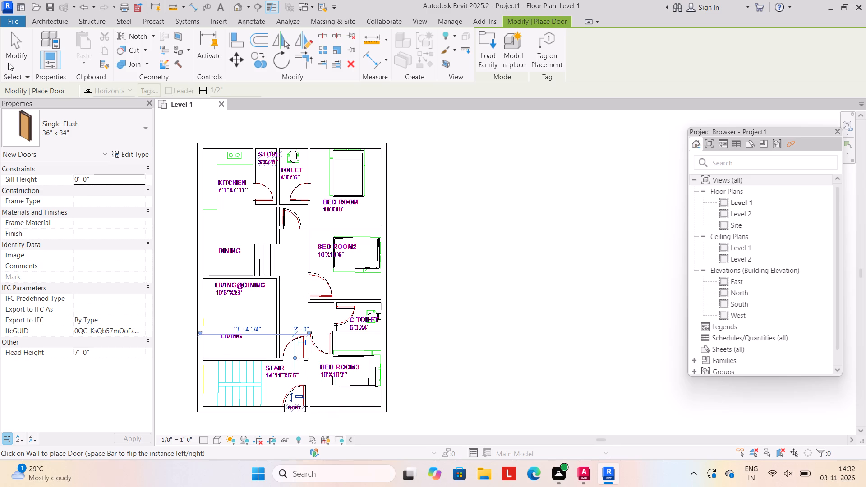
{"action": "left_click", "coordinate": [8, 58]}
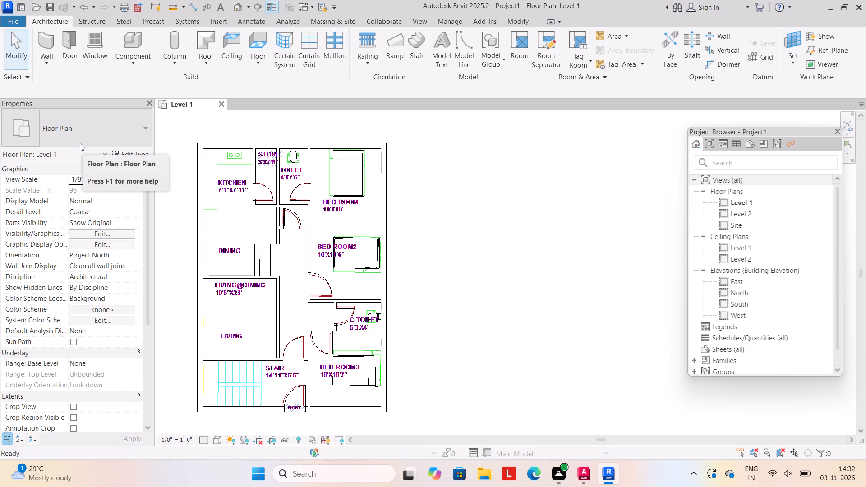
Place Fixed 16" x 24" windows in the exterior walls of Toilet and C Toilet, centred behind the toilet fixtures.
{"action": "scroll", "coordinate": [270, 259], "scroll_direction": "down", "scroll_amount": 2}
{"action": "middle_click_drag", "start_coordinate": [272, 261], "coordinate": [300, 251]}
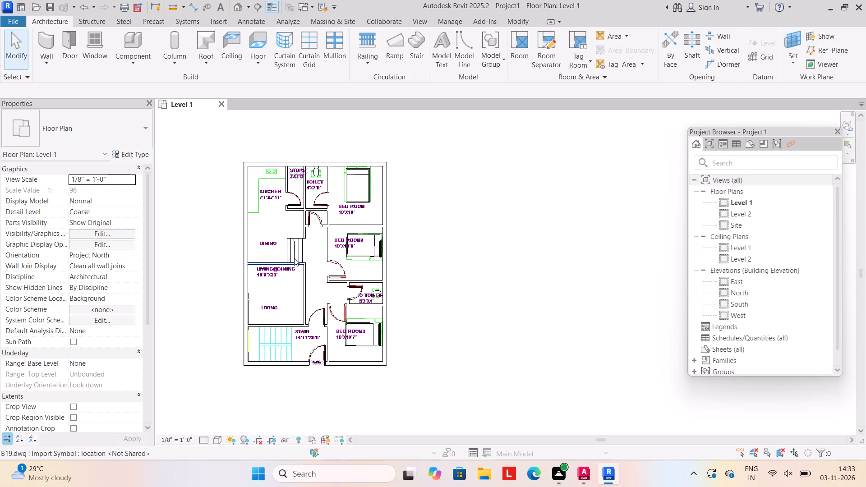
{"action": "left_click", "coordinate": [96, 52]}
{"action": "left_click", "coordinate": [142, 123]}
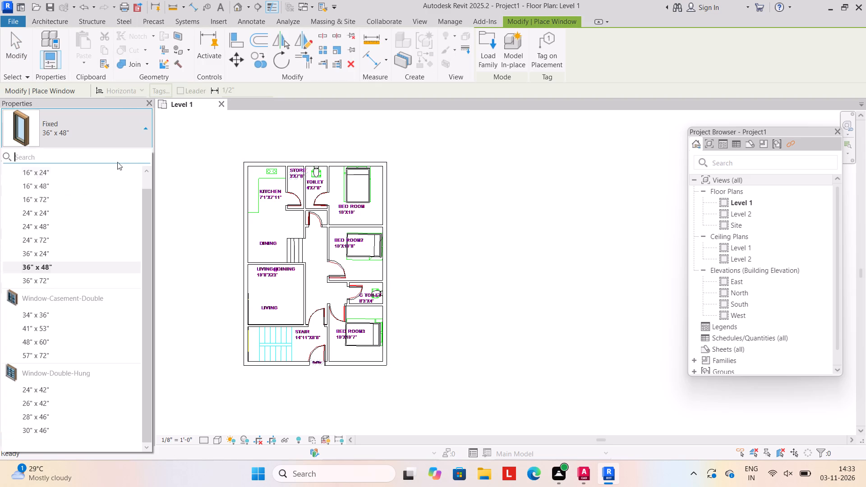
{"action": "left_click", "coordinate": [91, 175]}
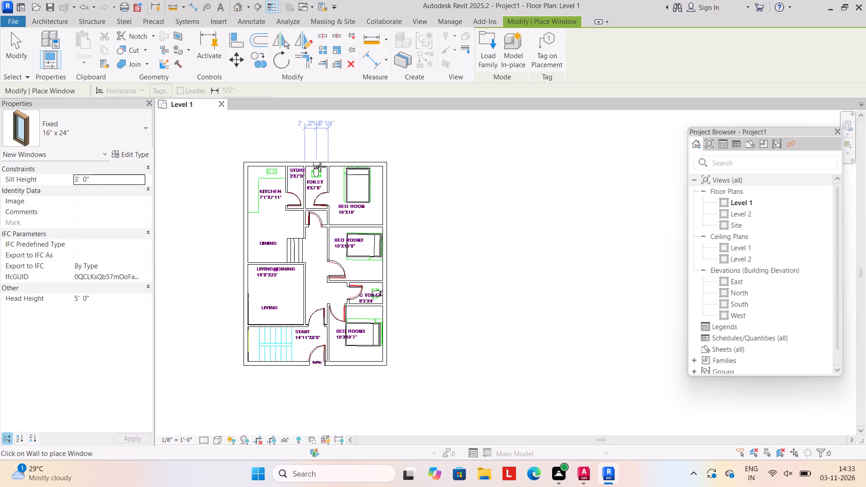
{"action": "left_click", "coordinate": [316, 161]}
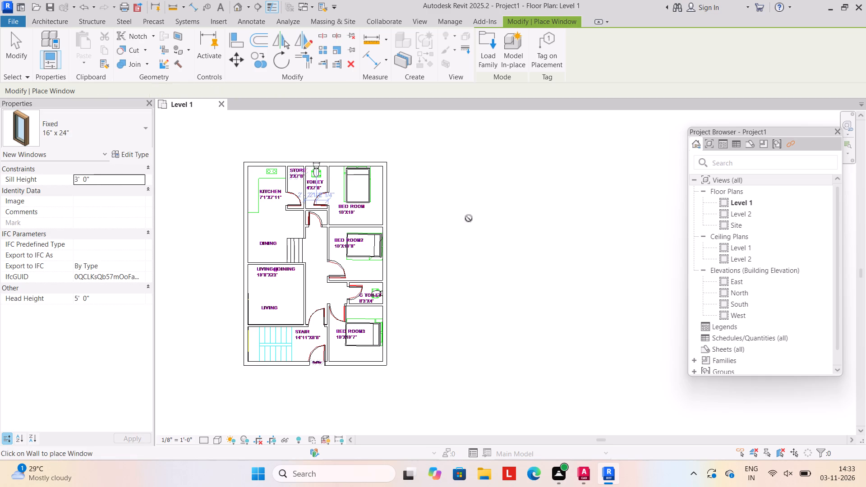
{"action": "left_click", "coordinate": [389, 294]}
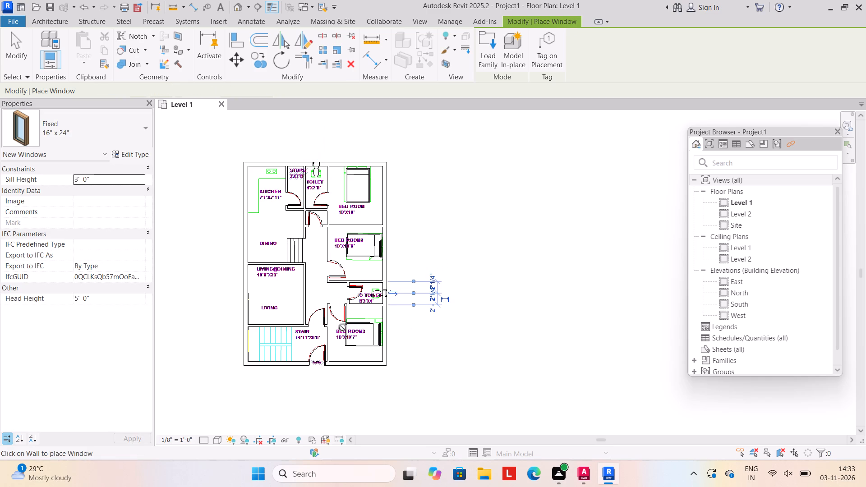
Place Window-Casement-Double 34" x 36" windows in the exterior walls of Bed Room, Bed Room2, Bed Room3, Kitchen, Dining and Living.
{"action": "left_click", "coordinate": [150, 130]}
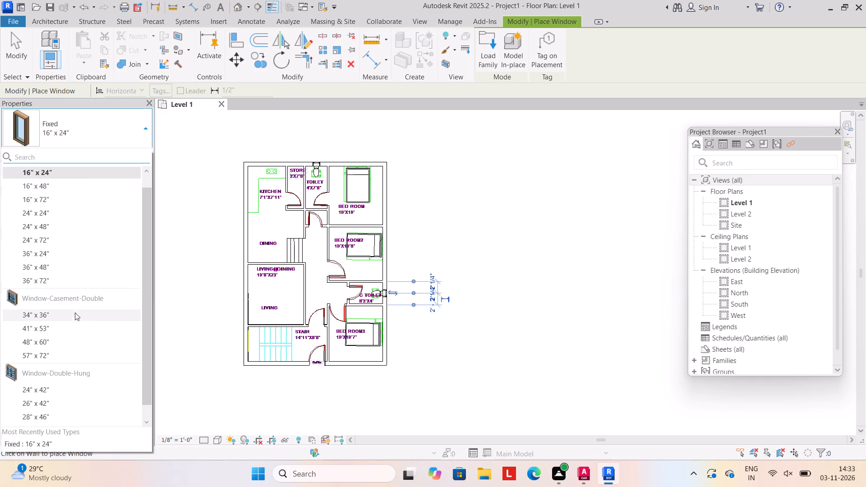
{"action": "left_click", "coordinate": [73, 318]}
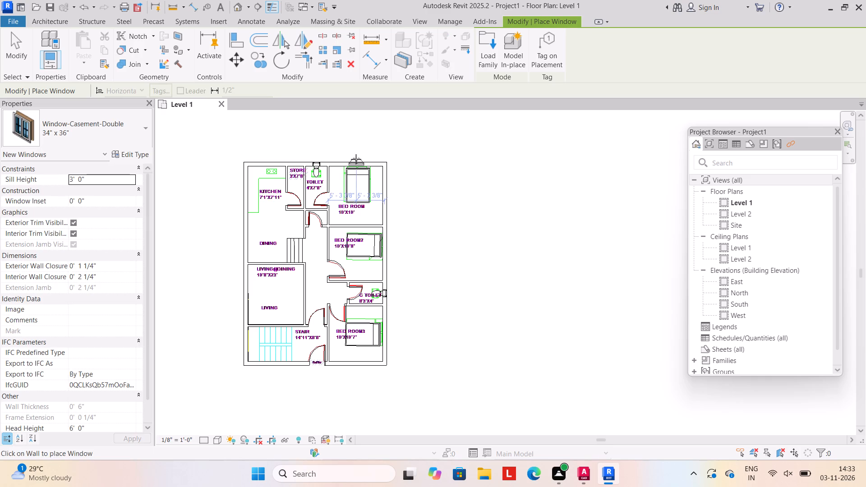
{"action": "left_click", "coordinate": [356, 159]}
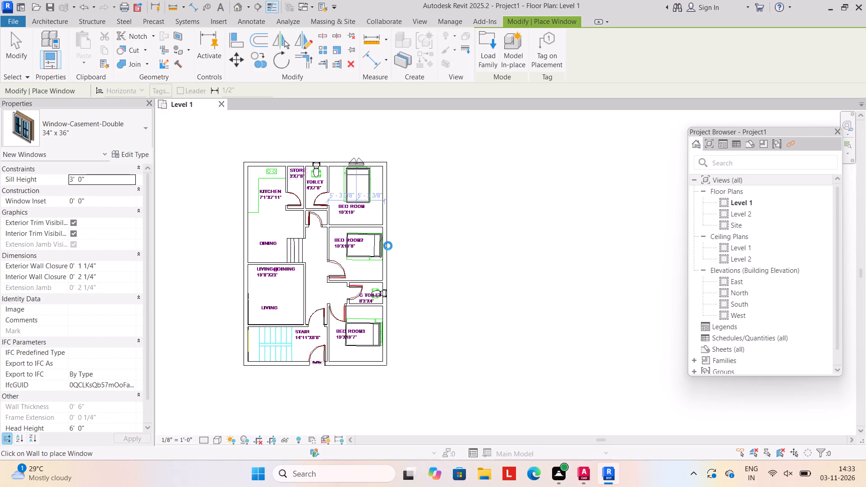
{"action": "left_click", "coordinate": [388, 246]}
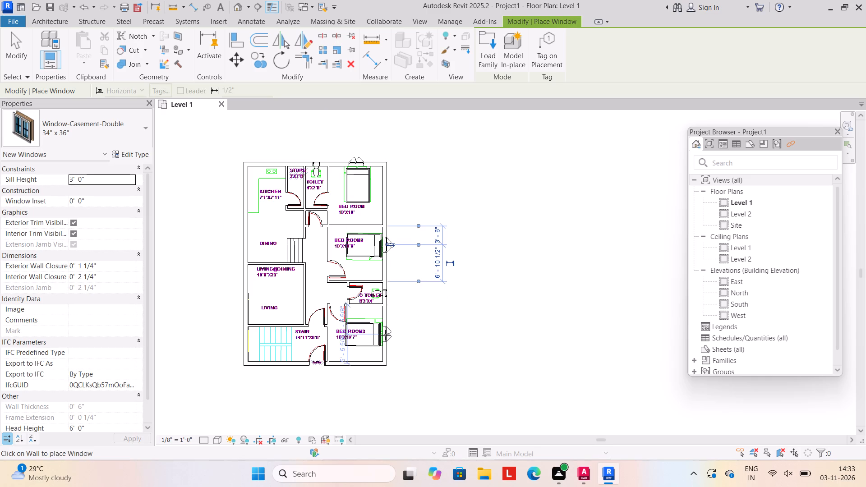
{"action": "left_click", "coordinate": [385, 335]}
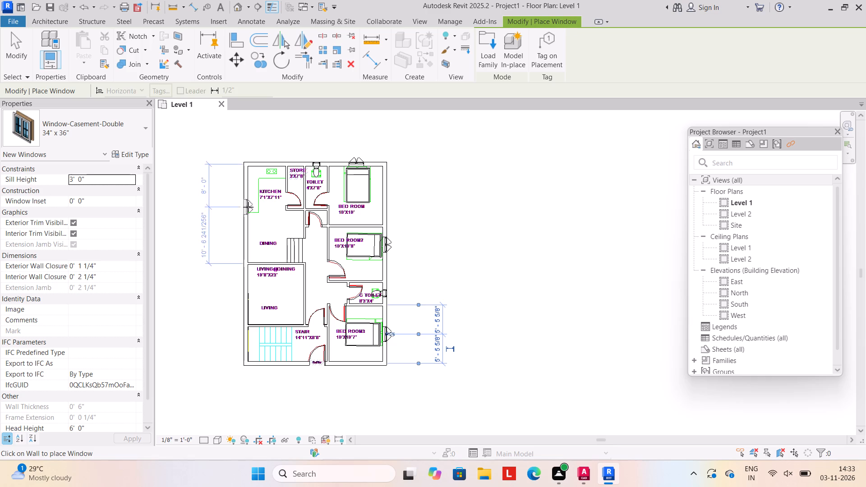
{"action": "left_click", "coordinate": [271, 160]}
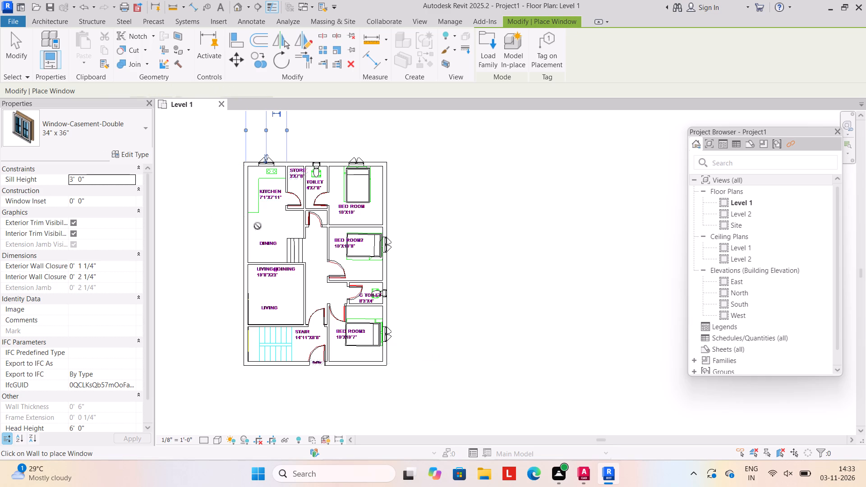
{"action": "left_click", "coordinate": [245, 237]}
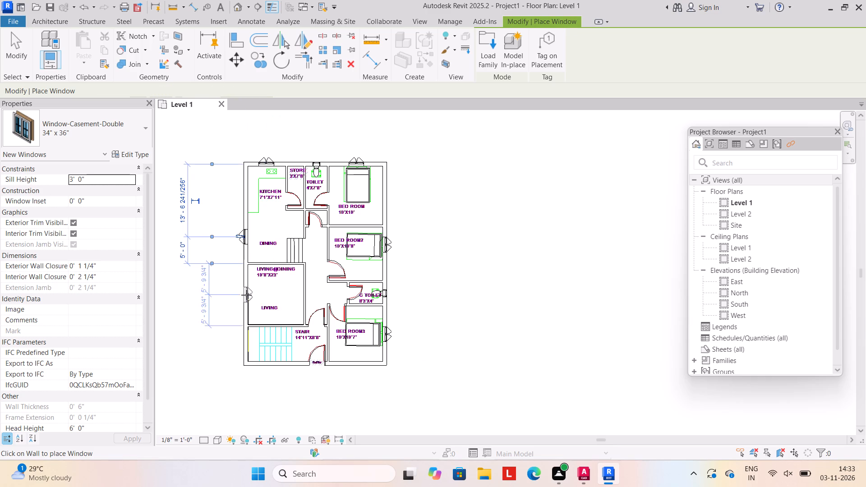
{"action": "left_click", "coordinate": [240, 298]}
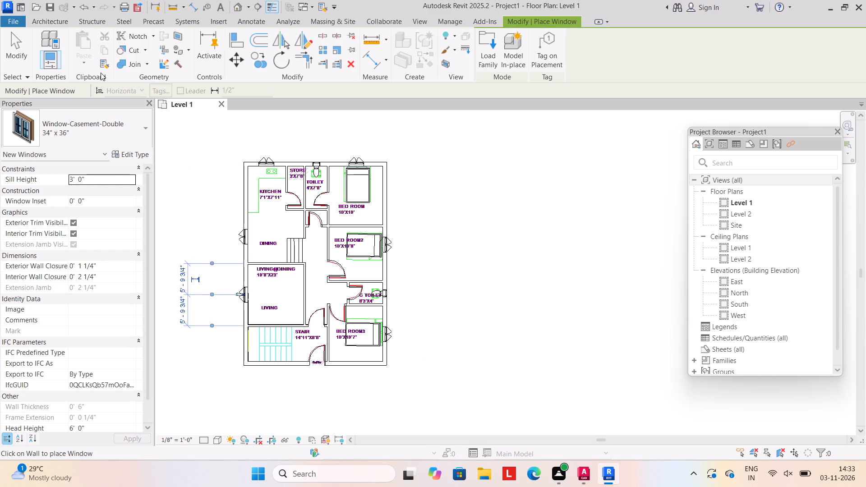
{"action": "scroll", "coordinate": [260, 365], "scroll_direction": "up", "scroll_amount": 5}
{"action": "scroll", "coordinate": [281, 314], "scroll_direction": "up", "scroll_amount": 3}
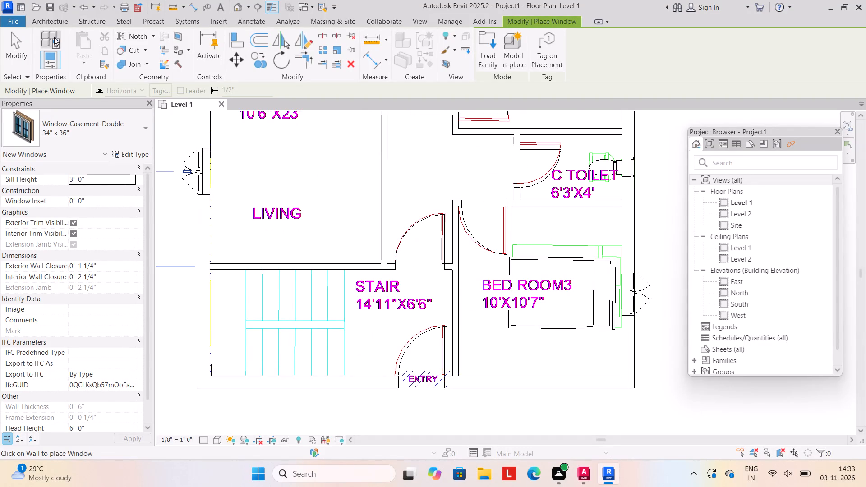
{"action": "left_click", "coordinate": [13, 48]}
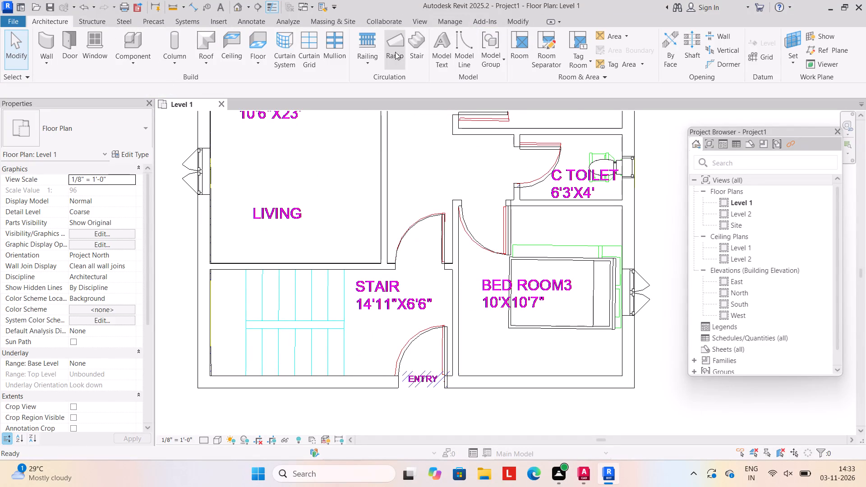
Start a sketched stair run and draw its boundary along the staircase outline's 6'-0" north edge, full west edge and 6'-0" south edge.
{"action": "left_click", "coordinate": [412, 48]}
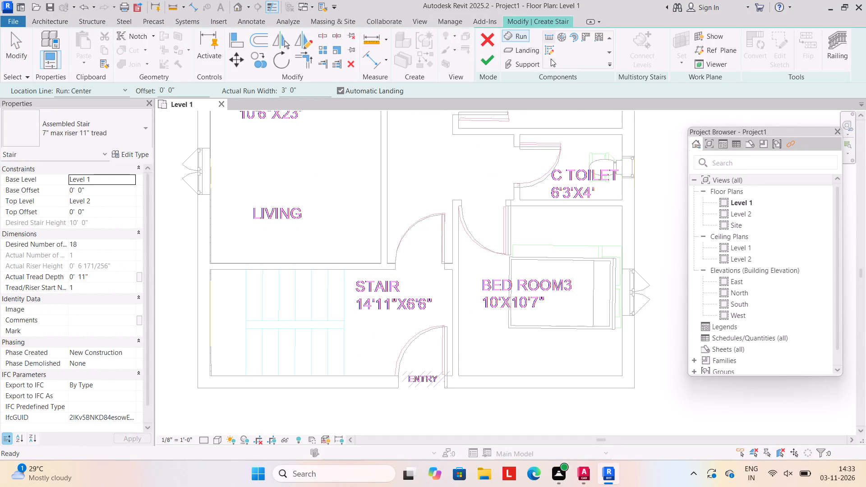
{"action": "left_click", "coordinate": [551, 48]}
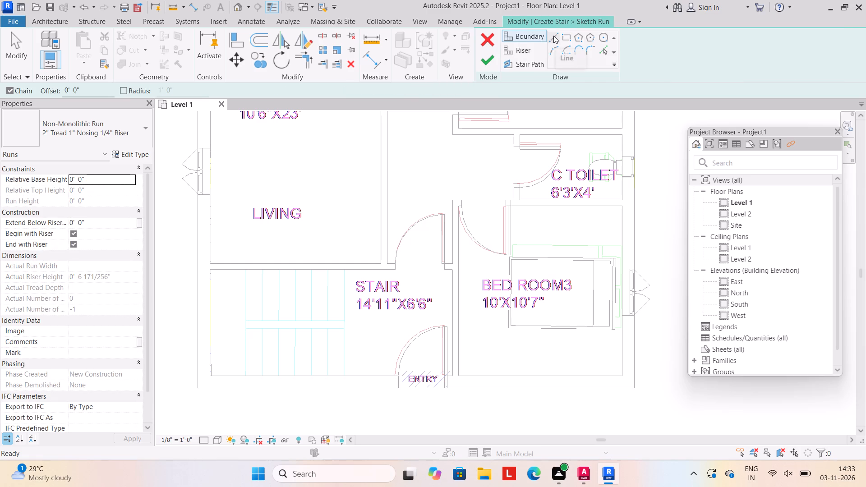
{"action": "left_click", "coordinate": [553, 36]}
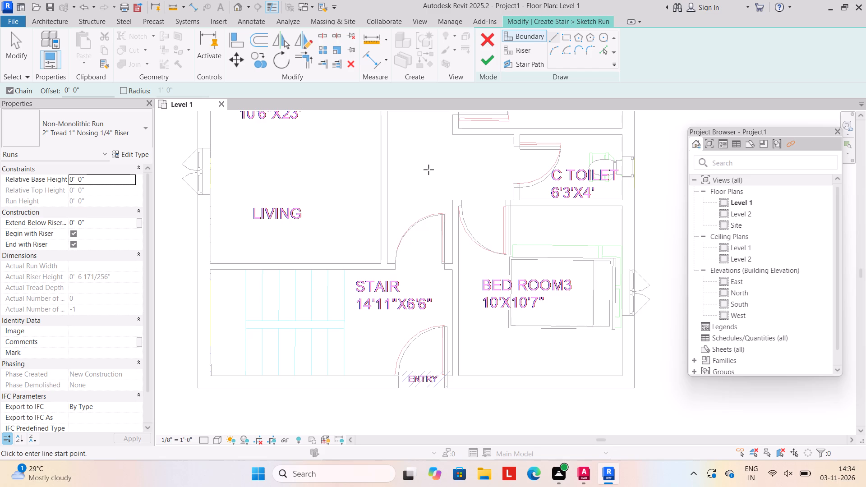
{"action": "scroll", "coordinate": [339, 282], "scroll_direction": "up", "scroll_amount": 3}
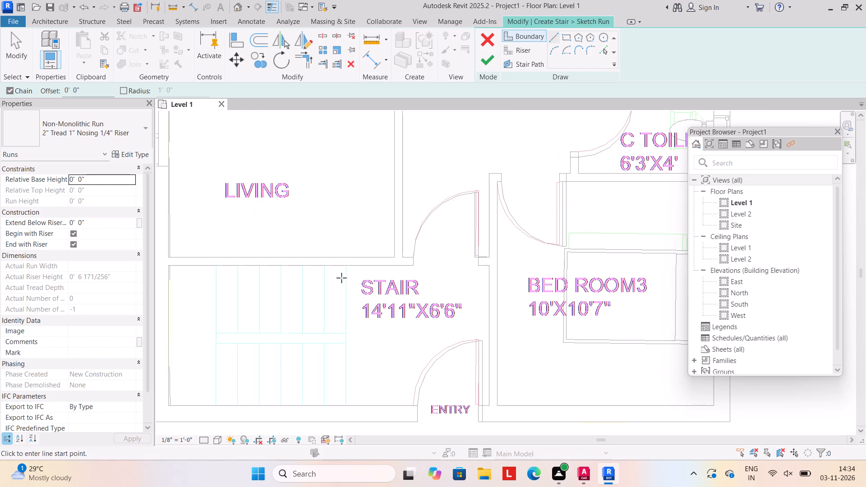
{"action": "left_click", "coordinate": [350, 266]}
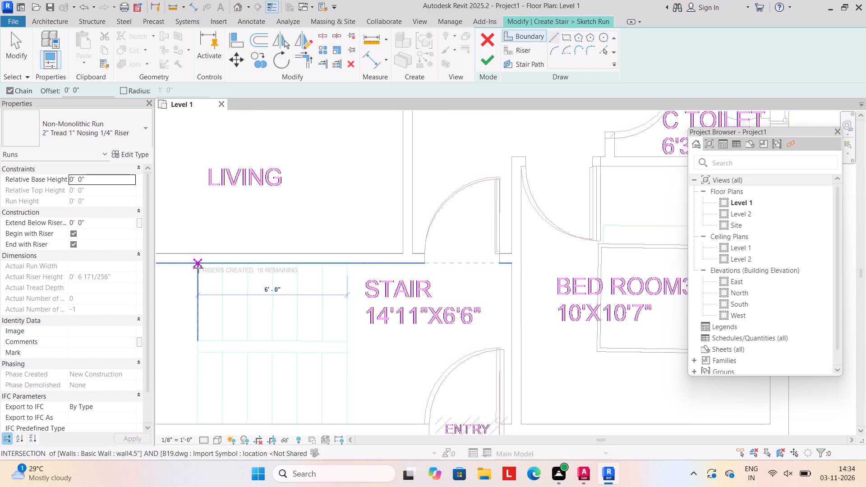
{"action": "left_click", "coordinate": [197, 268]}
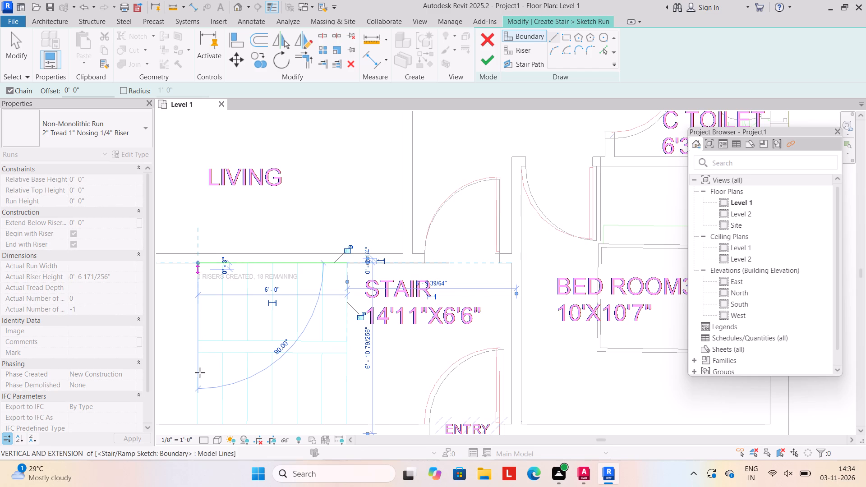
{"action": "scroll", "coordinate": [197, 381], "scroll_direction": "down", "scroll_amount": 1}
{"action": "middle_click_drag", "start_coordinate": [197, 381], "coordinate": [198, 338]}
{"action": "left_click", "coordinate": [200, 374]}
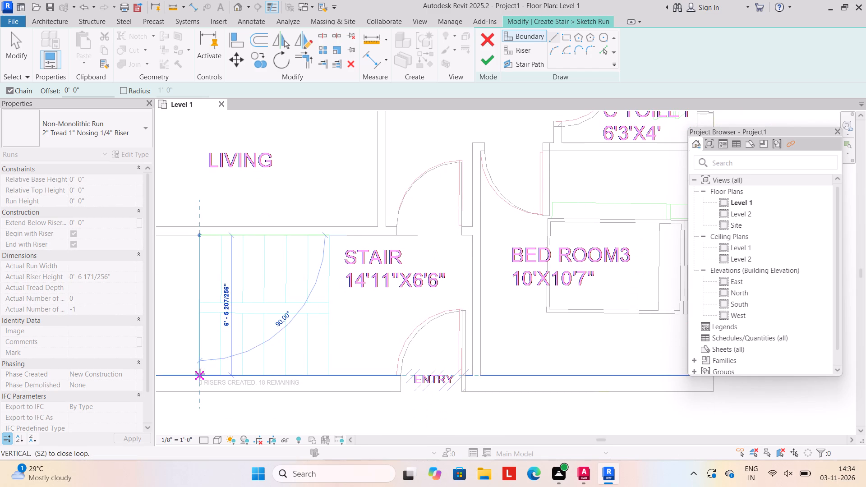
{"action": "left_click", "coordinate": [329, 376]}
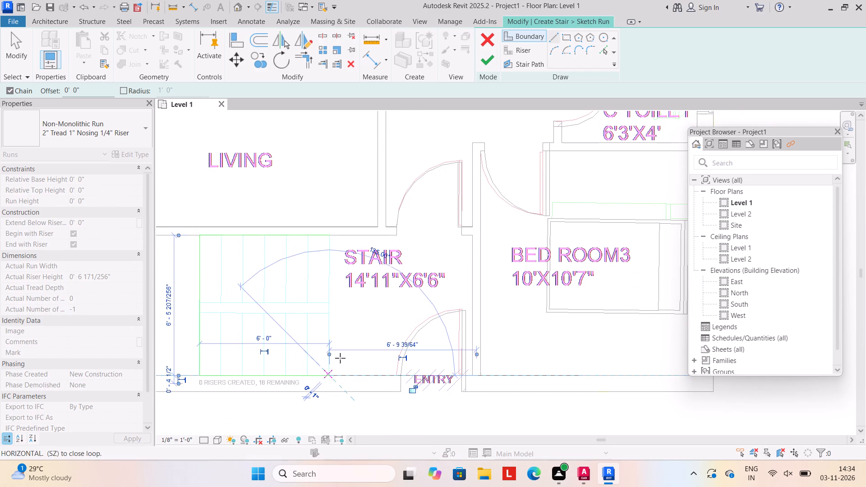
{"action": "key", "text": "Escape"}
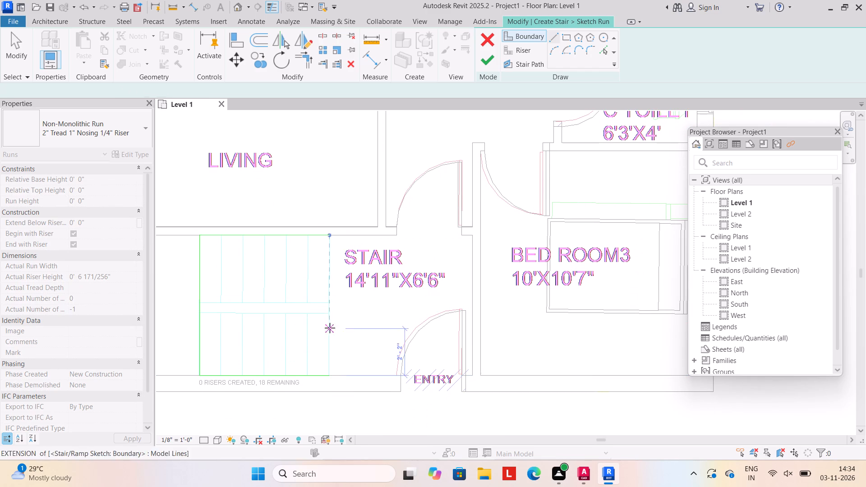
Draw two 6'-0" boundary lines along both sides of the narrow gap between the two stair flights.
{"action": "scroll", "coordinate": [325, 309], "scroll_direction": "up", "scroll_amount": 4}
{"action": "left_click", "coordinate": [332, 318]}
{"action": "scroll", "coordinate": [238, 318], "scroll_direction": "down", "scroll_amount": 1}
{"action": "middle_click_drag", "start_coordinate": [238, 318], "coordinate": [305, 322]}
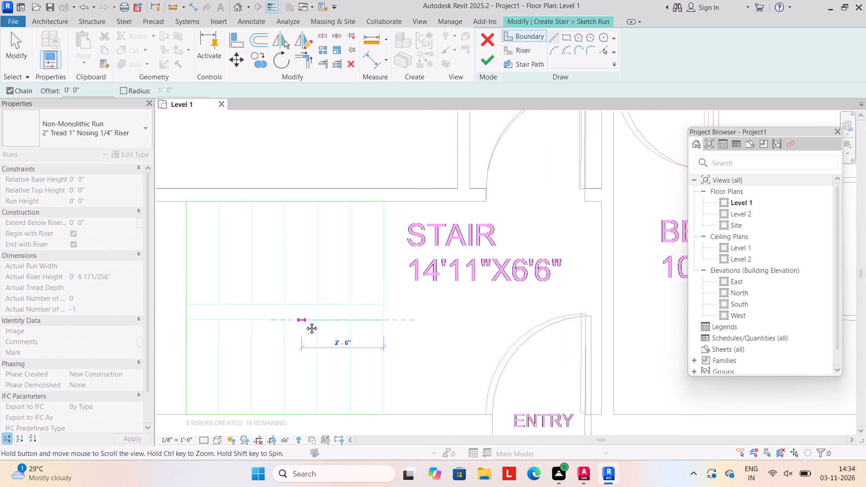
{"action": "middle_click_drag", "start_coordinate": [305, 322], "coordinate": [305, 321]}
{"action": "left_click", "coordinate": [188, 321]}
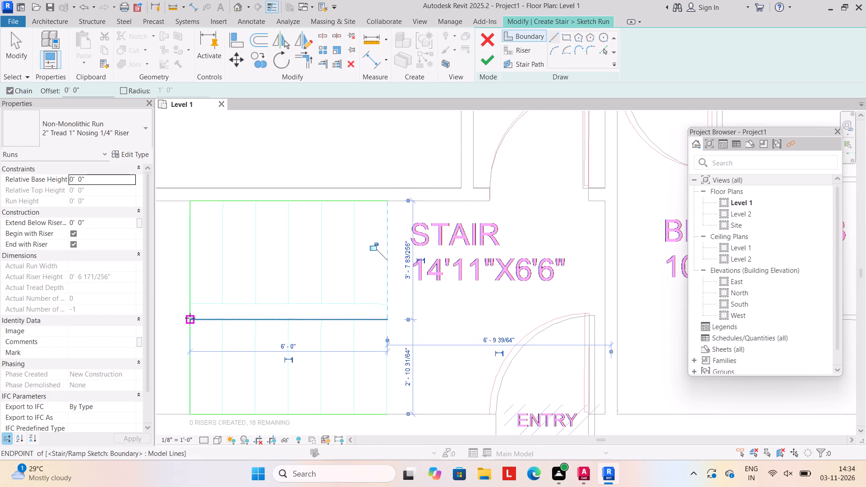
{"action": "key", "text": "Escape"}
{"action": "left_click", "coordinate": [192, 303]}
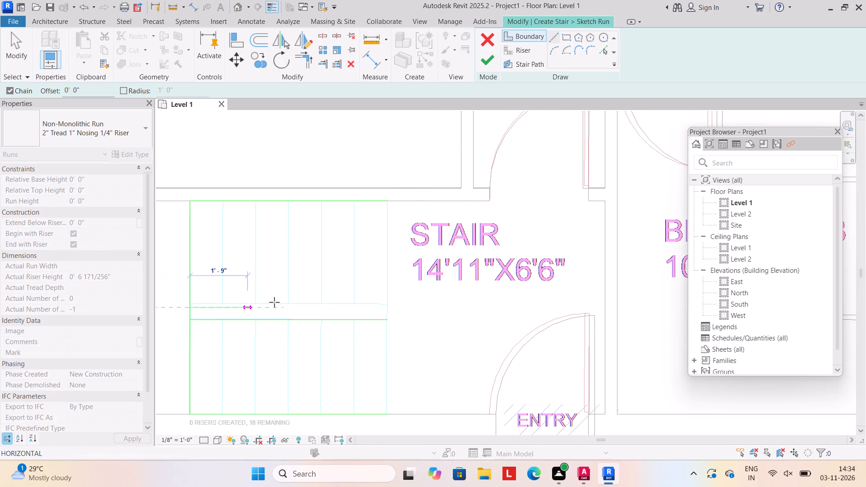
{"action": "key", "text": "Escape"}
{"action": "scroll", "coordinate": [201, 289], "scroll_direction": "up", "scroll_amount": 5}
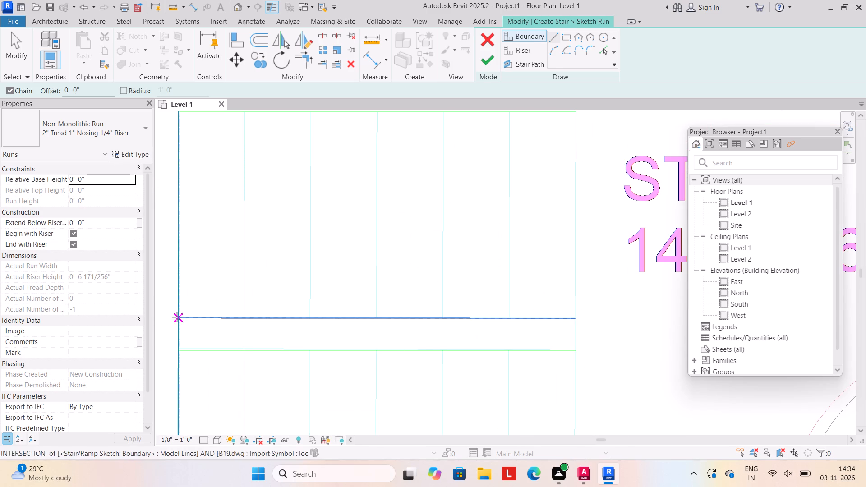
{"action": "left_click", "coordinate": [177, 317]}
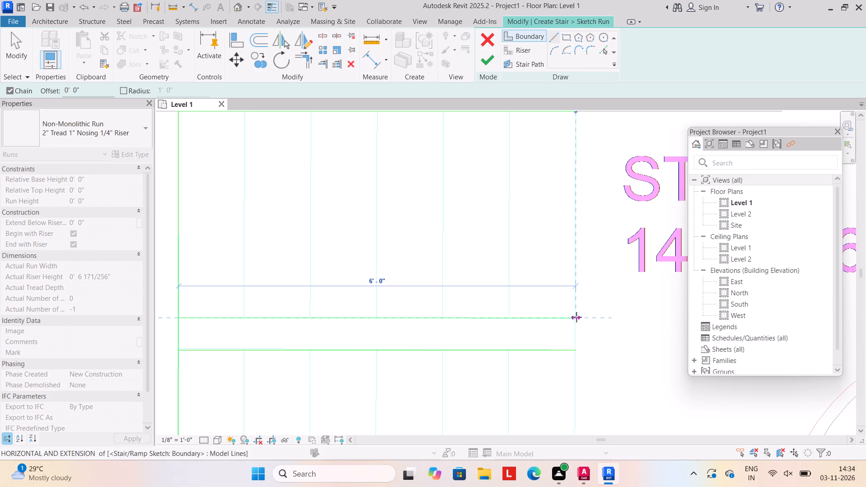
{"action": "left_click", "coordinate": [576, 317]}
{"action": "key", "text": "Escape"}
{"action": "scroll", "coordinate": [467, 337], "scroll_direction": "down", "scroll_amount": 7}
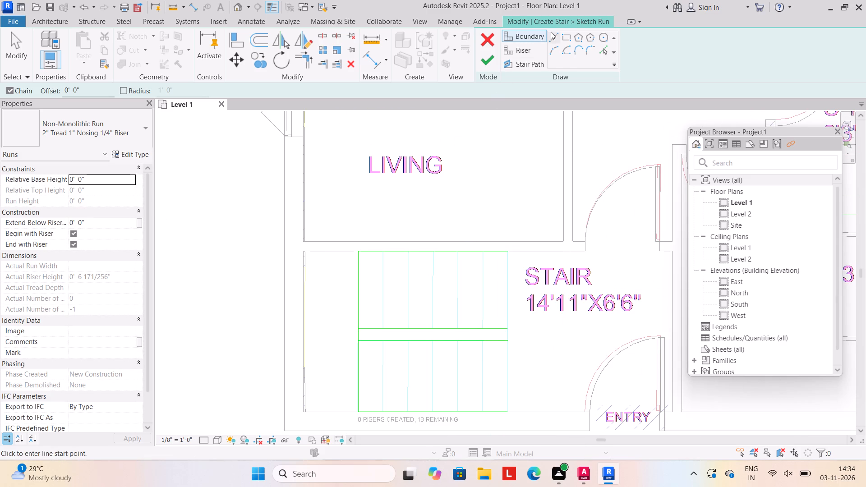
Draw six riser lines across the north flight, 1'-0" apart, over the imported tread lines up to the flight's east end.
{"action": "left_click", "coordinate": [526, 53]}
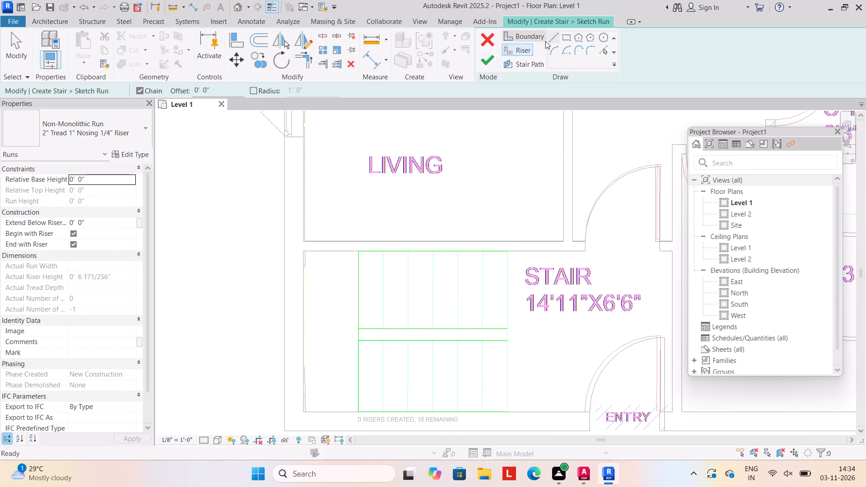
{"action": "left_click", "coordinate": [551, 37]}
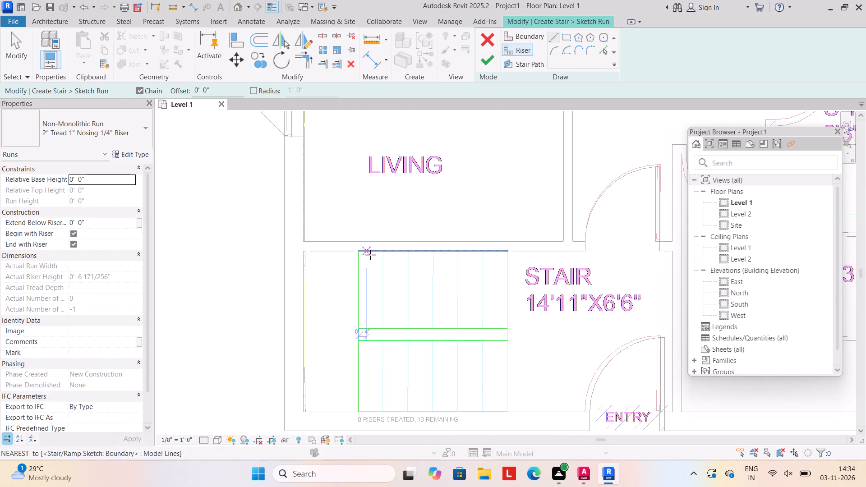
{"action": "left_click", "coordinate": [380, 255]}
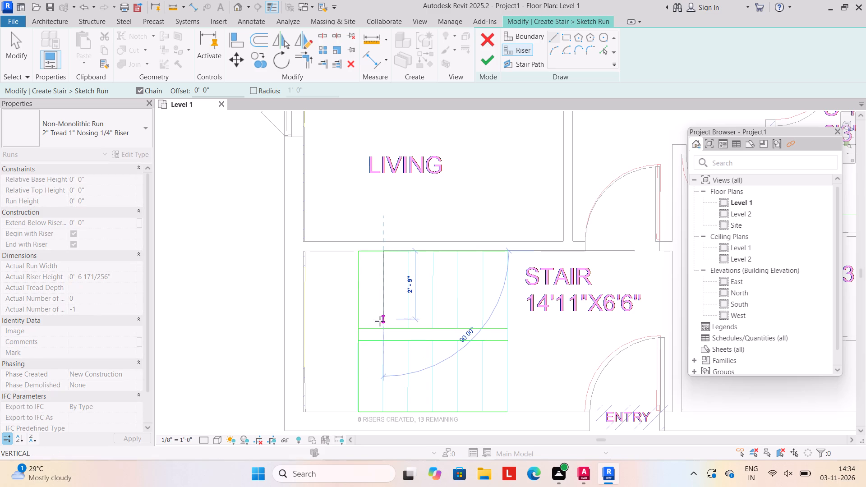
{"action": "left_click", "coordinate": [381, 330]}
{"action": "left_click_drag", "start_coordinate": [405, 253], "coordinate": [405, 258]}
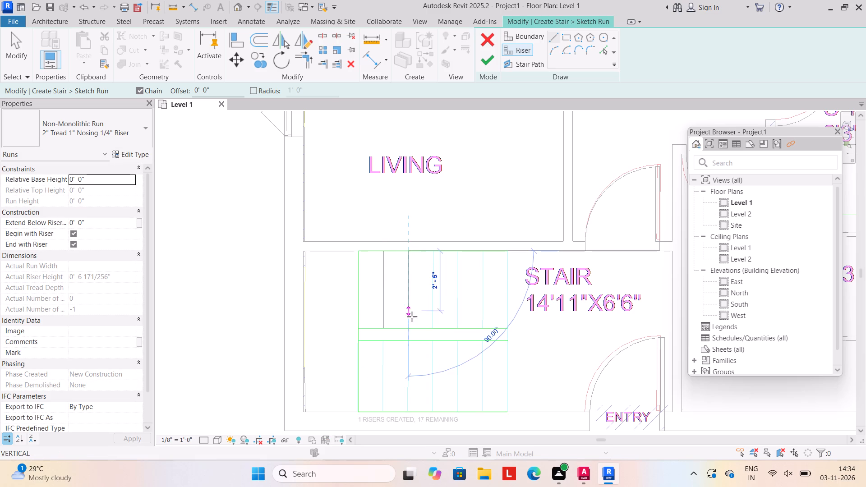
{"action": "left_click_drag", "start_coordinate": [406, 329], "coordinate": [407, 323]}
{"action": "left_click_drag", "start_coordinate": [435, 253], "coordinate": [435, 257]}
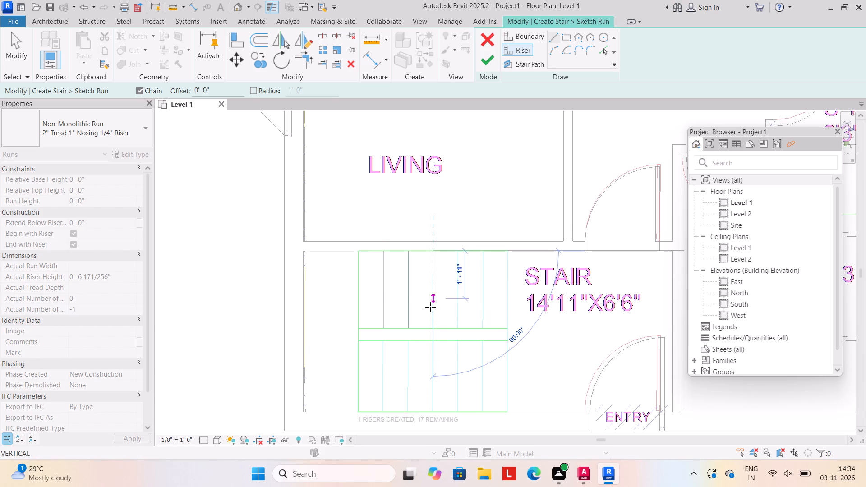
{"action": "left_click_drag", "start_coordinate": [429, 328], "coordinate": [429, 321]}
{"action": "left_click", "coordinate": [457, 253]}
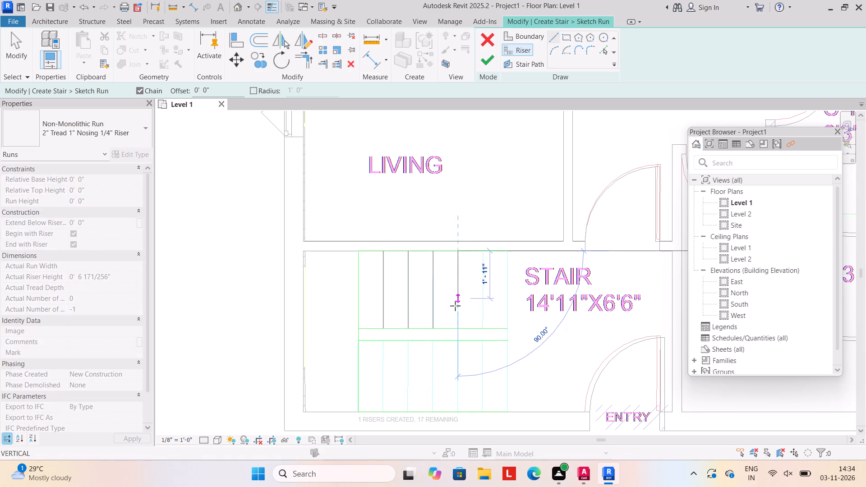
{"action": "left_click", "coordinate": [456, 330]}
{"action": "left_click_drag", "start_coordinate": [484, 255], "coordinate": [484, 263]}
{"action": "left_click", "coordinate": [481, 328]}
{"action": "left_click_drag", "start_coordinate": [506, 254], "coordinate": [506, 258]}
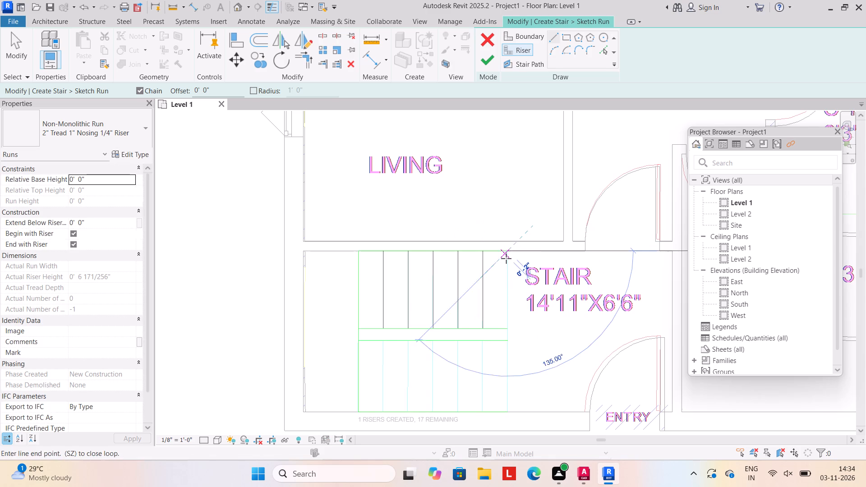
{"action": "left_click_drag", "start_coordinate": [506, 258], "coordinate": [506, 260]}
{"action": "left_click", "coordinate": [507, 329]}
Draw six riser lines across the south flight, 1'-0" apart, over the imported tread lines up to the flight's east end.
{"action": "scroll", "coordinate": [473, 349], "scroll_direction": "down", "scroll_amount": 2}
{"action": "middle_click_drag", "start_coordinate": [470, 348], "coordinate": [458, 280]}
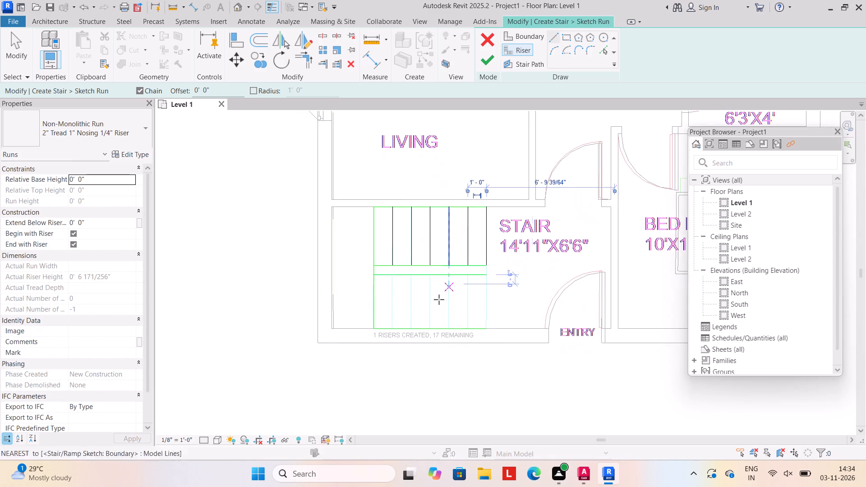
{"action": "scroll", "coordinate": [399, 310], "scroll_direction": "up", "scroll_amount": 3}
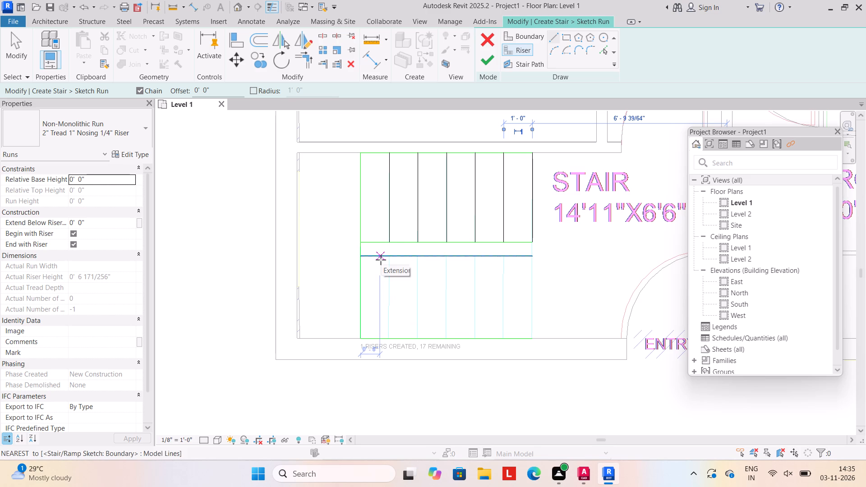
{"action": "left_click_drag", "start_coordinate": [387, 256], "coordinate": [390, 266]}
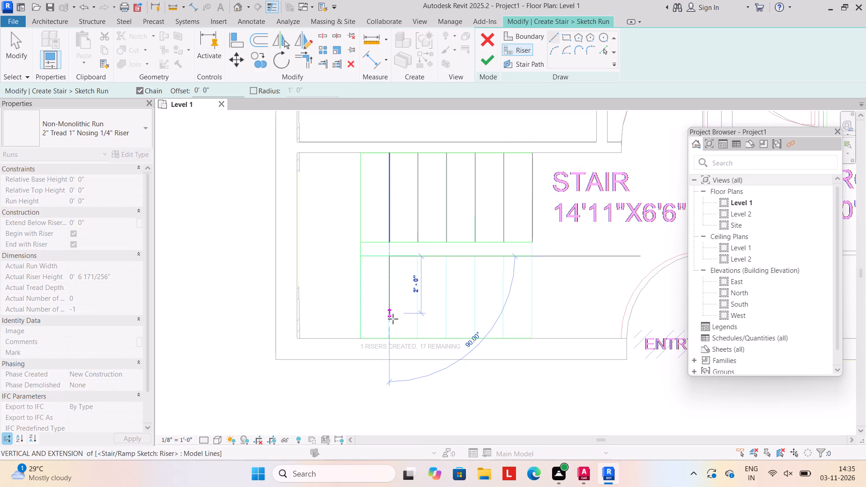
{"action": "left_click", "coordinate": [391, 337]}
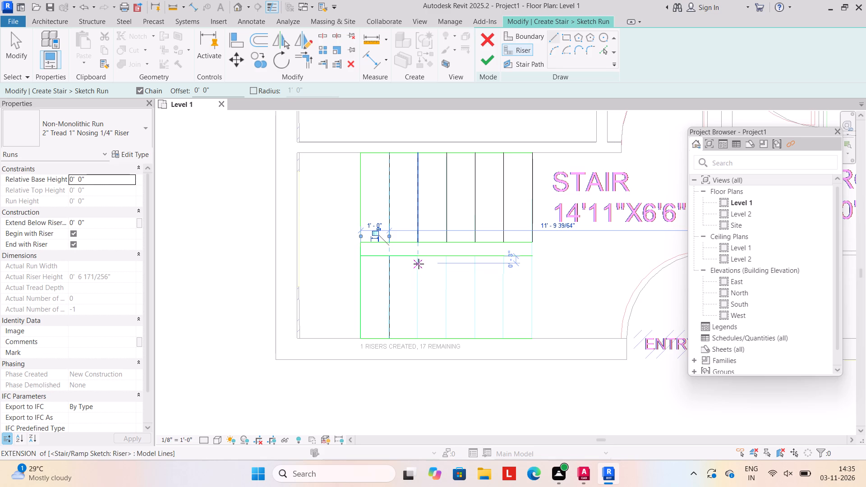
{"action": "left_click_drag", "start_coordinate": [418, 258], "coordinate": [418, 265]}
{"action": "left_click", "coordinate": [420, 338]}
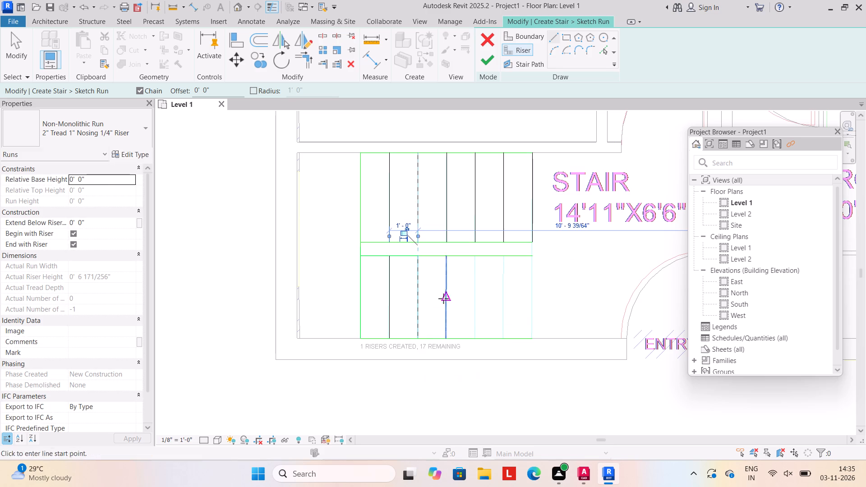
{"action": "left_click", "coordinate": [445, 260]}
{"action": "left_click_drag", "start_coordinate": [446, 342], "coordinate": [448, 334]}
{"action": "left_click", "coordinate": [475, 262]}
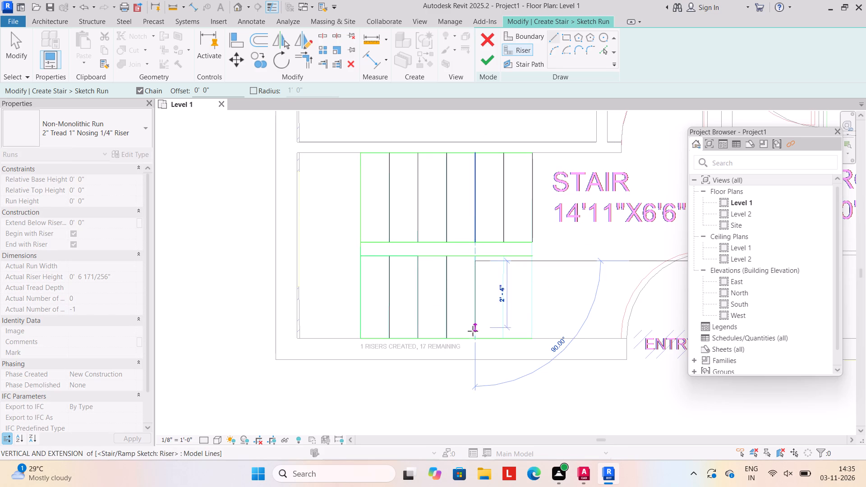
{"action": "key", "text": "Escape"}
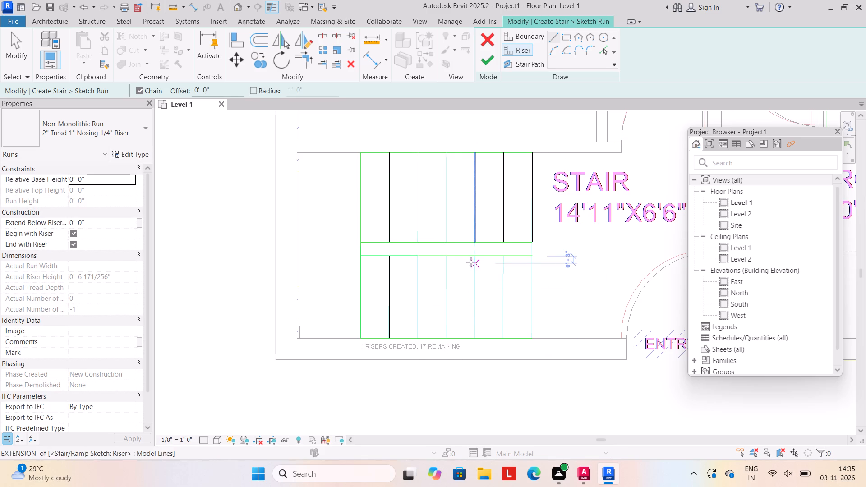
{"action": "left_click_drag", "start_coordinate": [472, 260], "coordinate": [474, 271]}
{"action": "left_click_drag", "start_coordinate": [473, 340], "coordinate": [478, 328]}
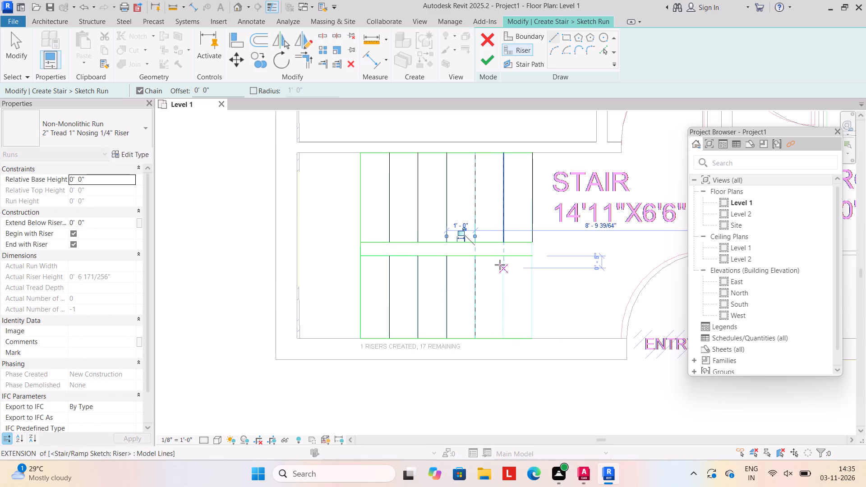
{"action": "left_click", "coordinate": [502, 254]}
{"action": "left_click_drag", "start_coordinate": [504, 340], "coordinate": [511, 330]}
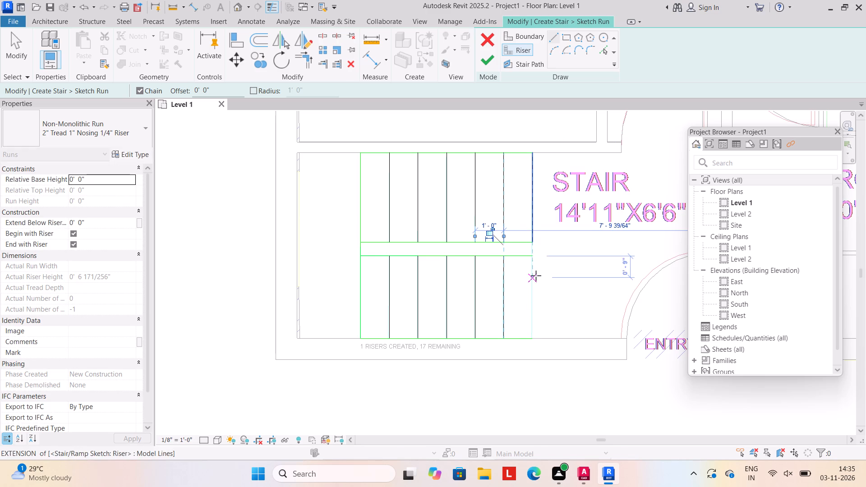
{"action": "left_click", "coordinate": [533, 259]}
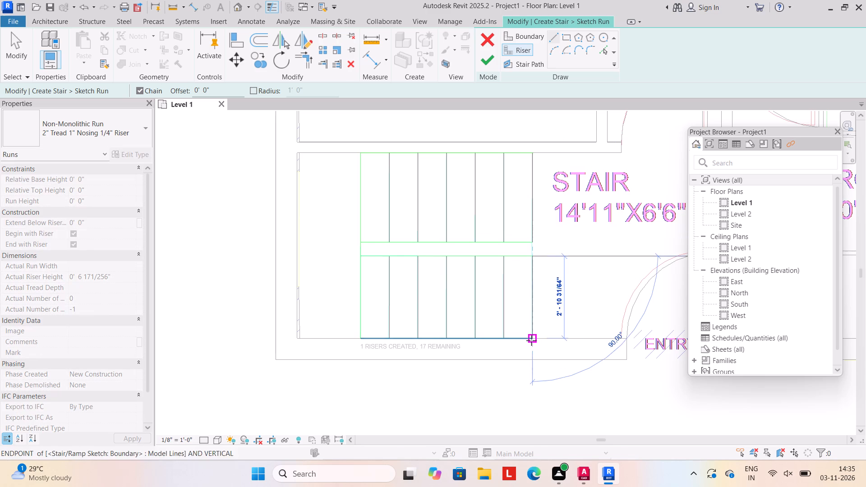
{"action": "left_click", "coordinate": [531, 340]}
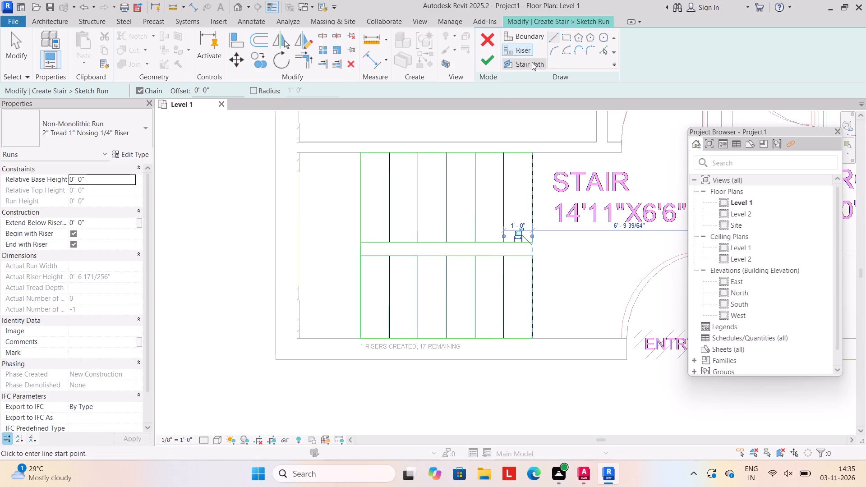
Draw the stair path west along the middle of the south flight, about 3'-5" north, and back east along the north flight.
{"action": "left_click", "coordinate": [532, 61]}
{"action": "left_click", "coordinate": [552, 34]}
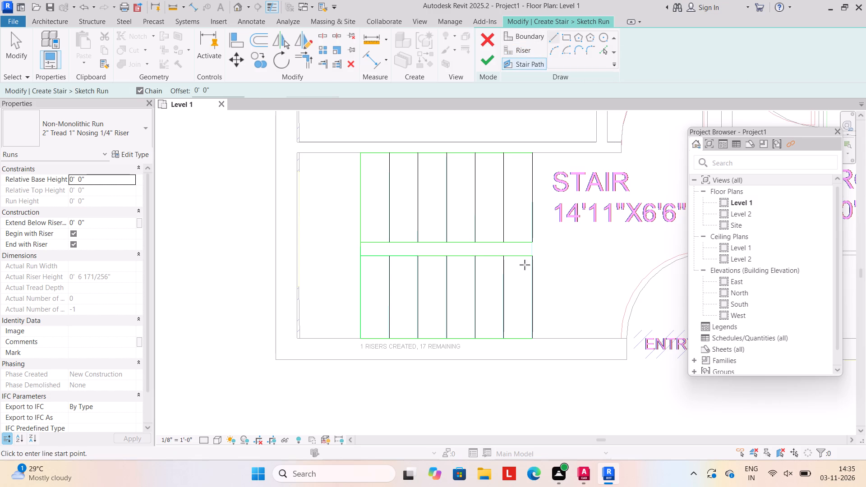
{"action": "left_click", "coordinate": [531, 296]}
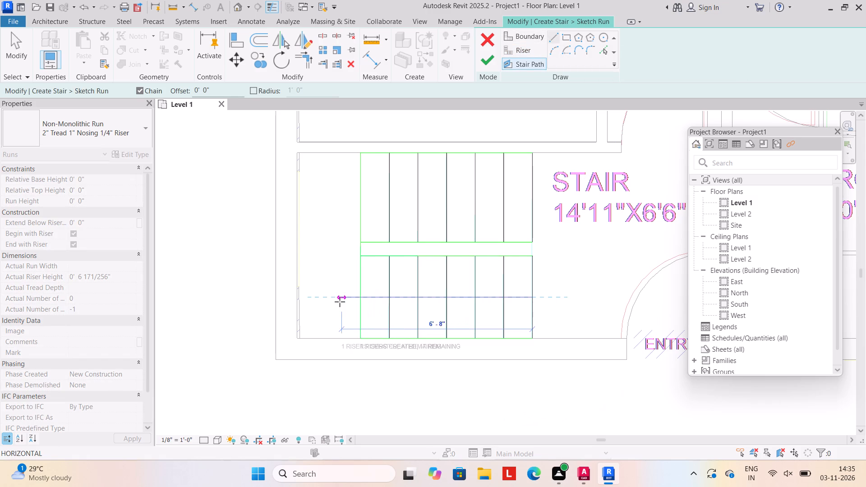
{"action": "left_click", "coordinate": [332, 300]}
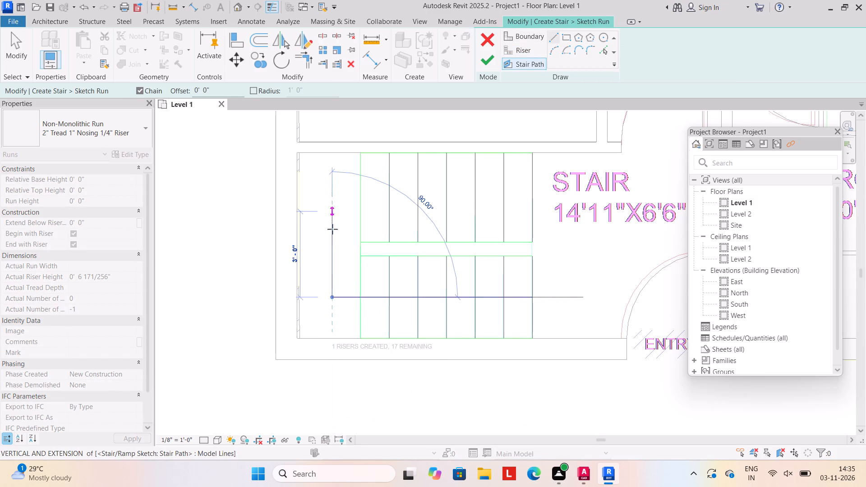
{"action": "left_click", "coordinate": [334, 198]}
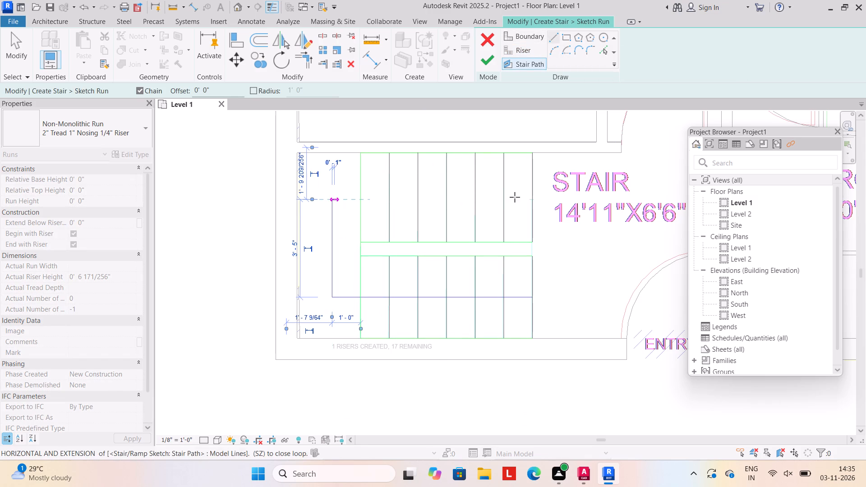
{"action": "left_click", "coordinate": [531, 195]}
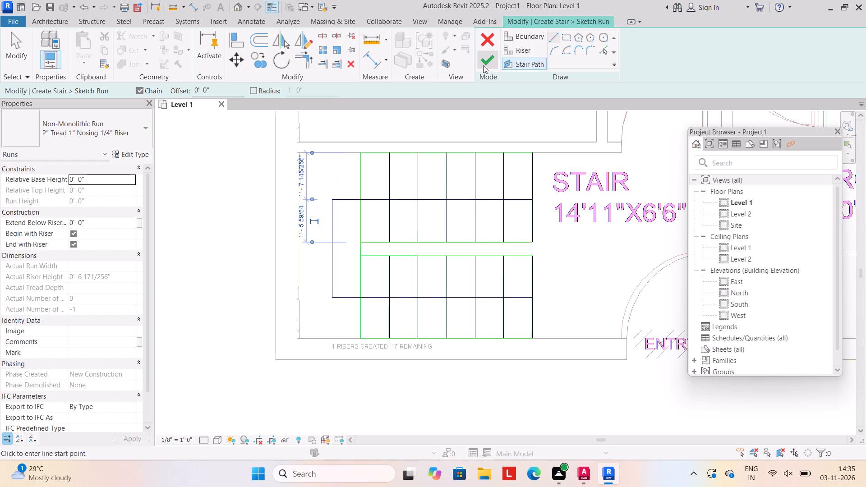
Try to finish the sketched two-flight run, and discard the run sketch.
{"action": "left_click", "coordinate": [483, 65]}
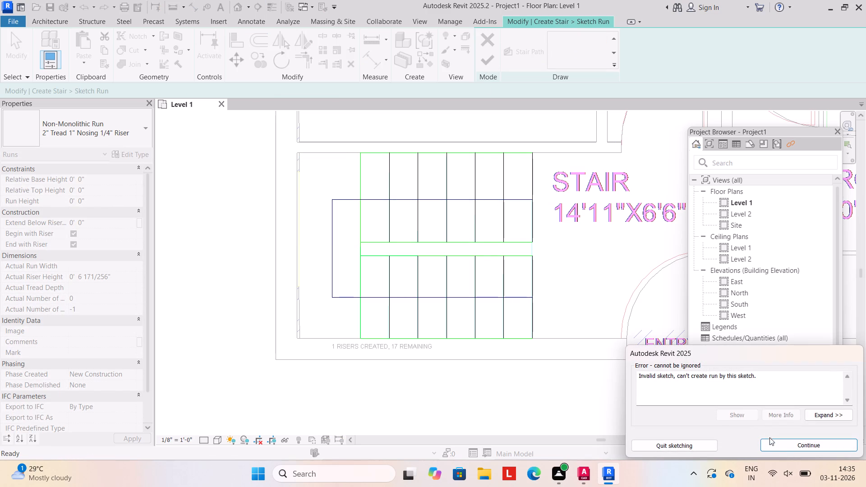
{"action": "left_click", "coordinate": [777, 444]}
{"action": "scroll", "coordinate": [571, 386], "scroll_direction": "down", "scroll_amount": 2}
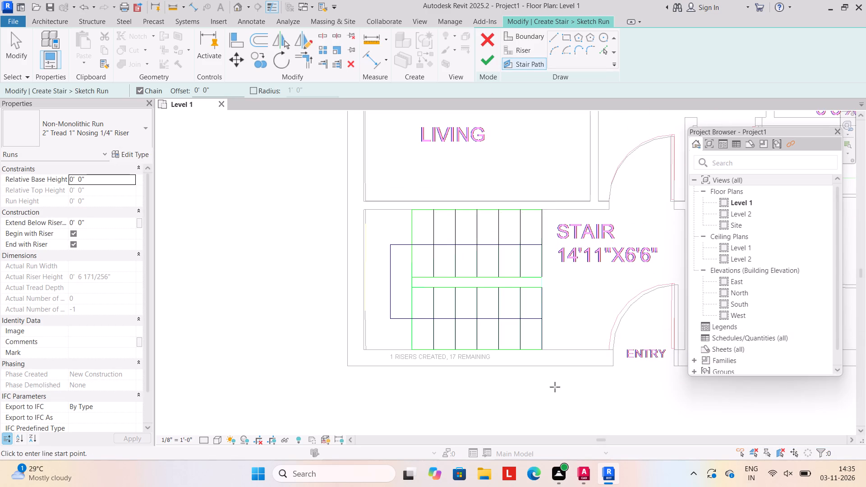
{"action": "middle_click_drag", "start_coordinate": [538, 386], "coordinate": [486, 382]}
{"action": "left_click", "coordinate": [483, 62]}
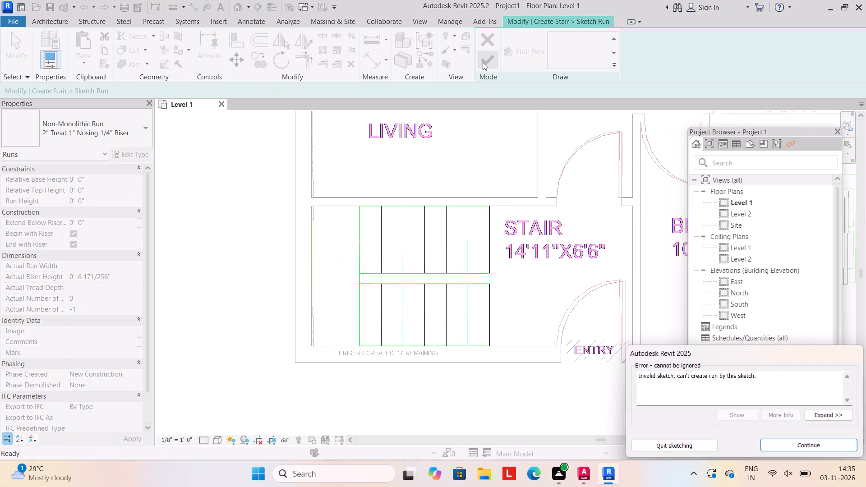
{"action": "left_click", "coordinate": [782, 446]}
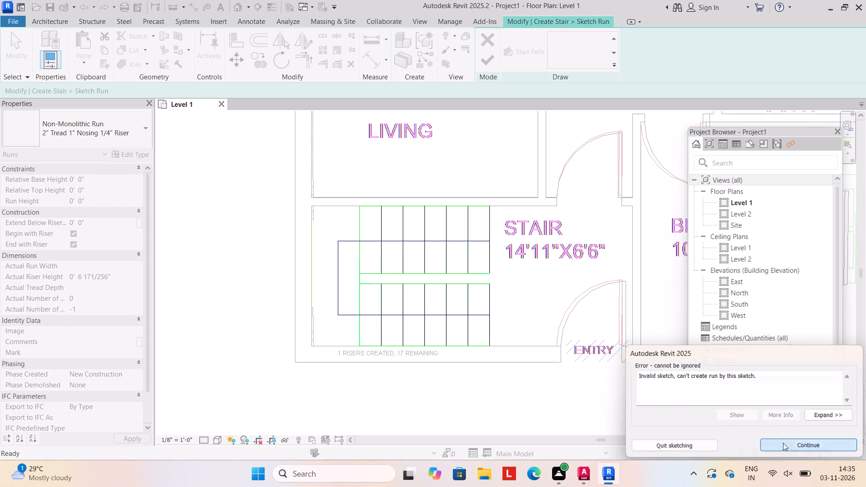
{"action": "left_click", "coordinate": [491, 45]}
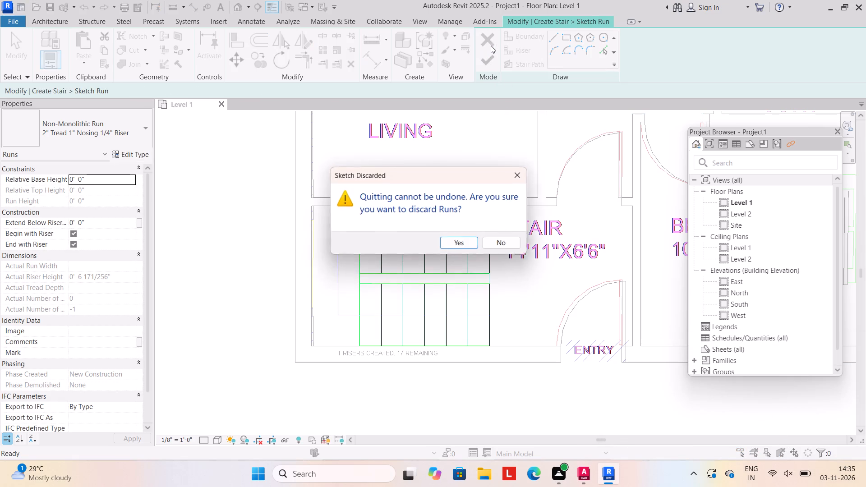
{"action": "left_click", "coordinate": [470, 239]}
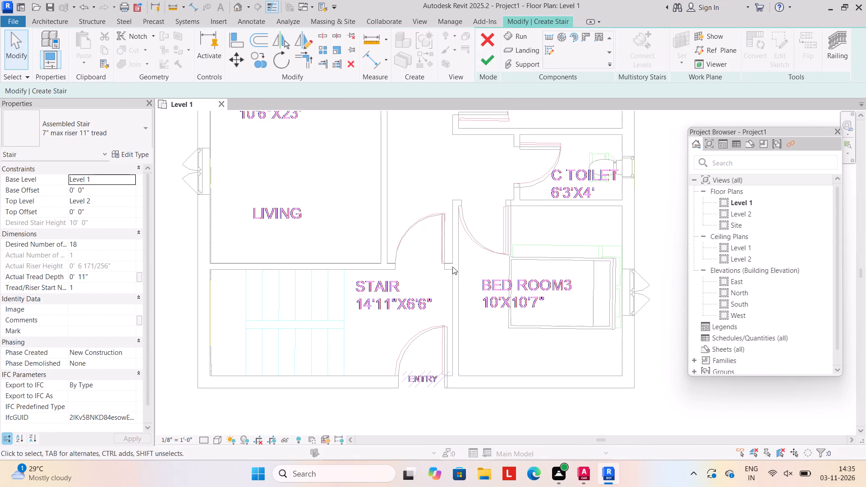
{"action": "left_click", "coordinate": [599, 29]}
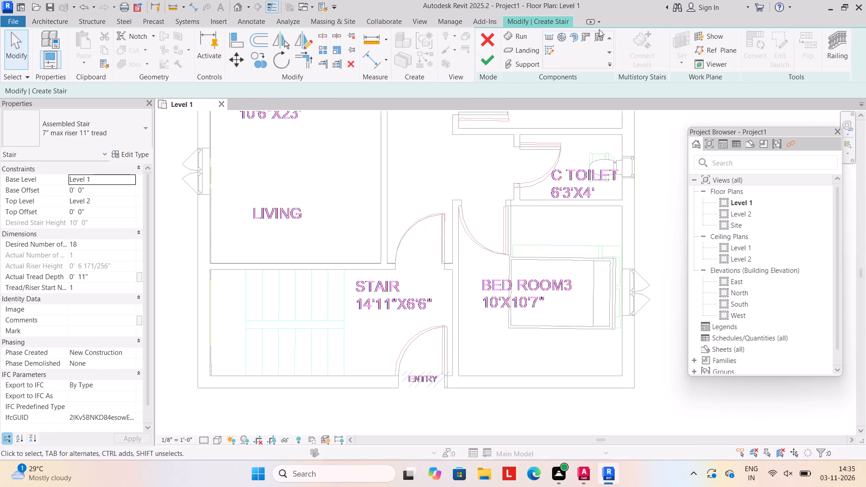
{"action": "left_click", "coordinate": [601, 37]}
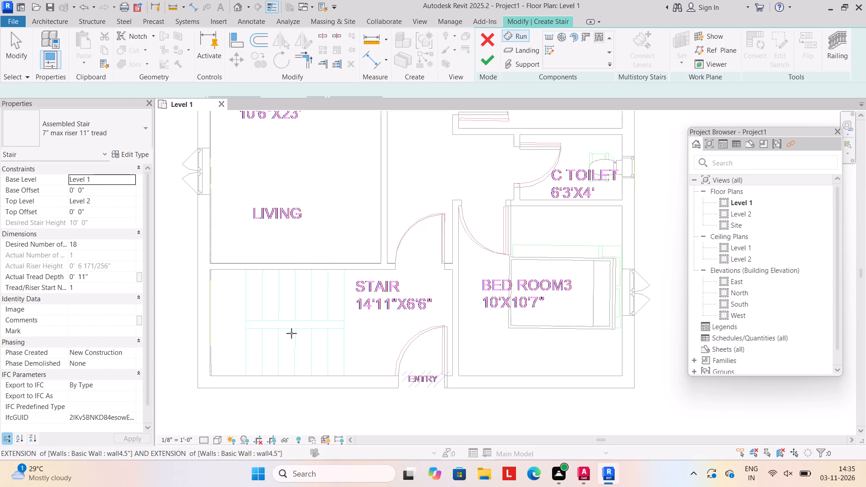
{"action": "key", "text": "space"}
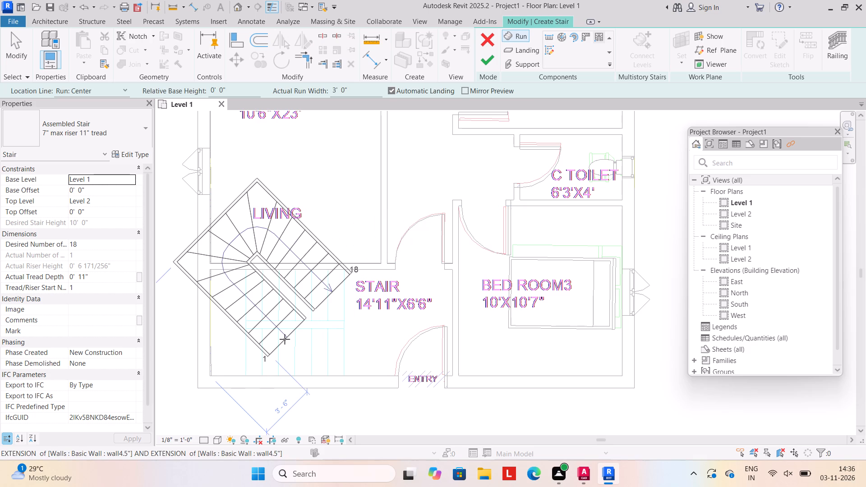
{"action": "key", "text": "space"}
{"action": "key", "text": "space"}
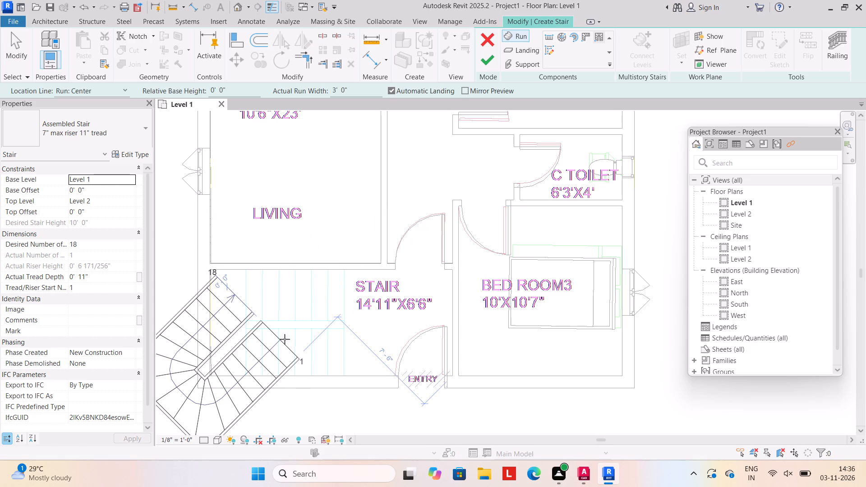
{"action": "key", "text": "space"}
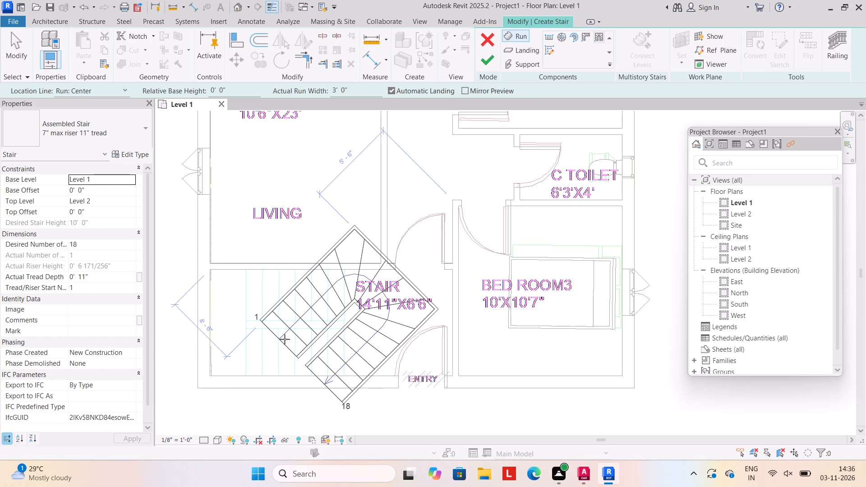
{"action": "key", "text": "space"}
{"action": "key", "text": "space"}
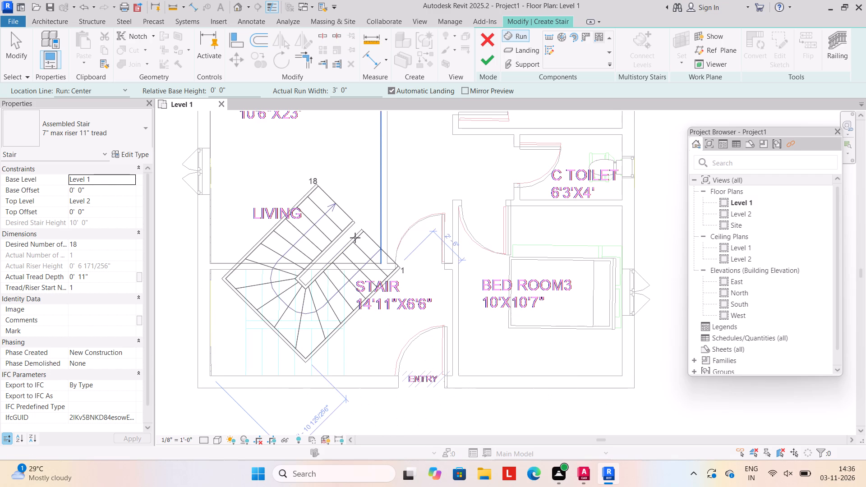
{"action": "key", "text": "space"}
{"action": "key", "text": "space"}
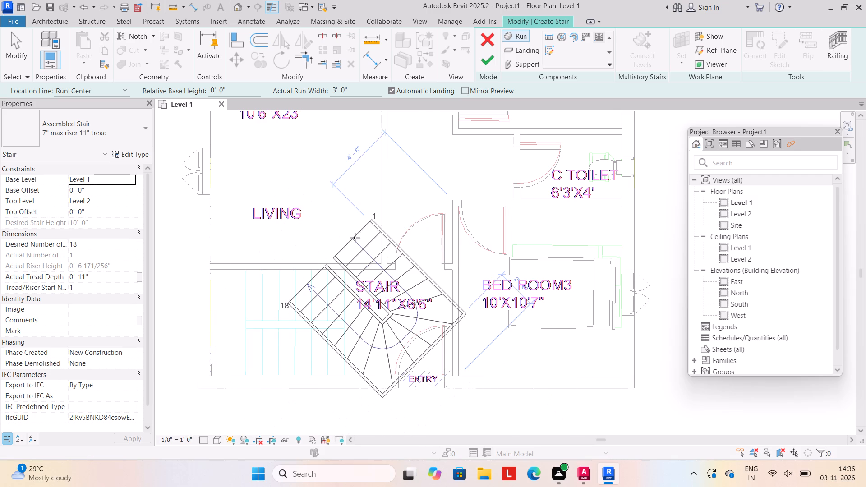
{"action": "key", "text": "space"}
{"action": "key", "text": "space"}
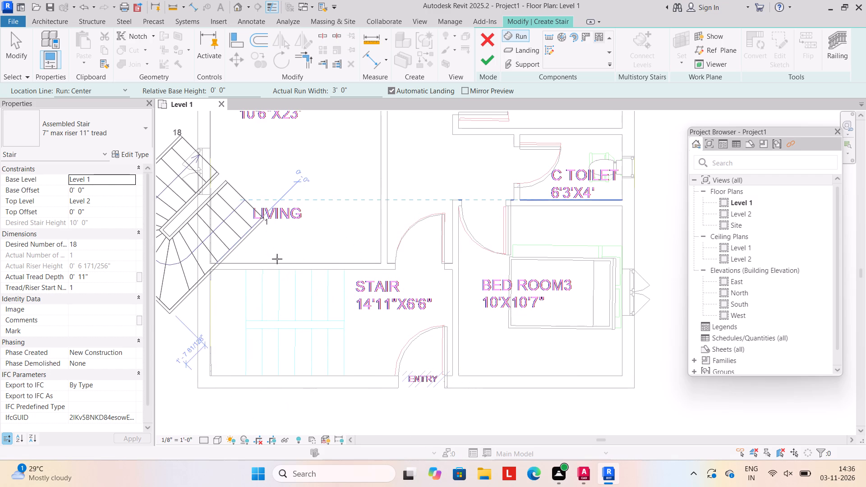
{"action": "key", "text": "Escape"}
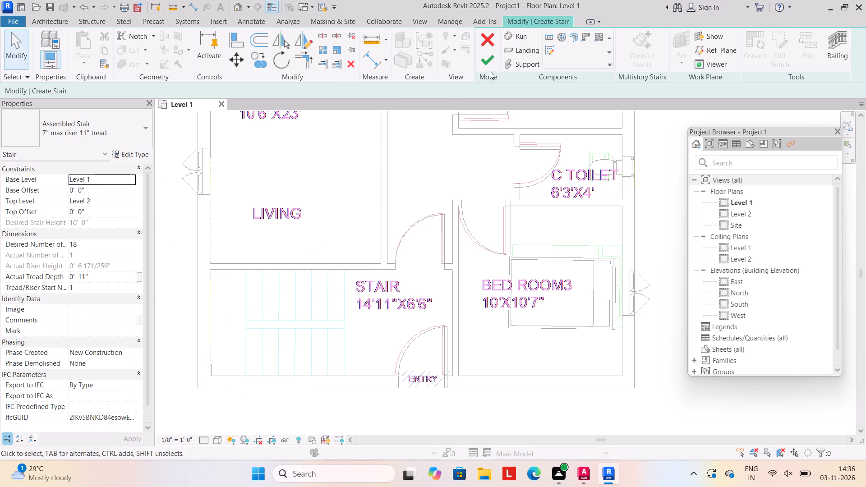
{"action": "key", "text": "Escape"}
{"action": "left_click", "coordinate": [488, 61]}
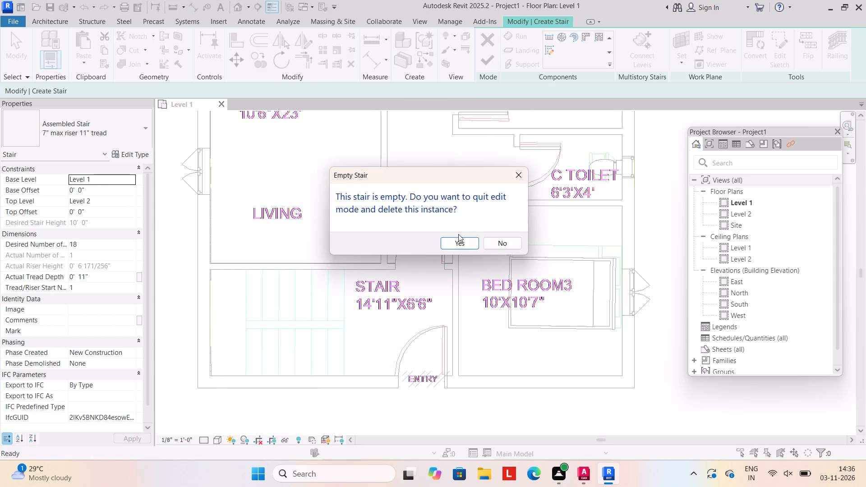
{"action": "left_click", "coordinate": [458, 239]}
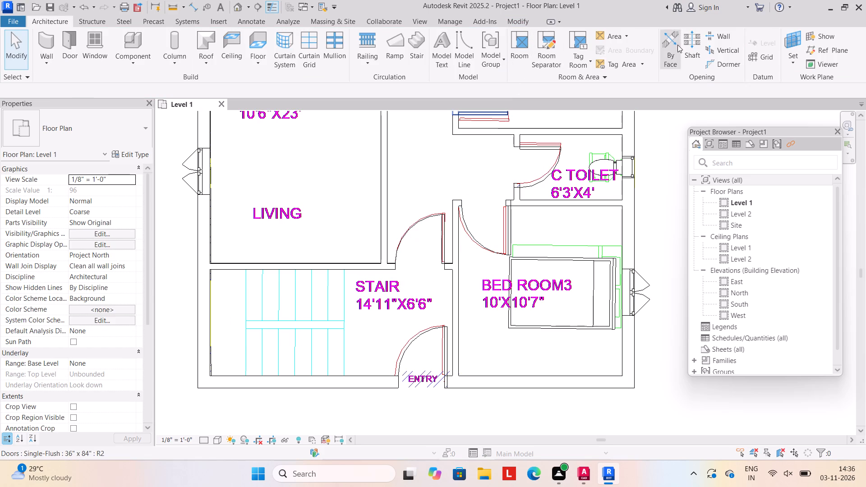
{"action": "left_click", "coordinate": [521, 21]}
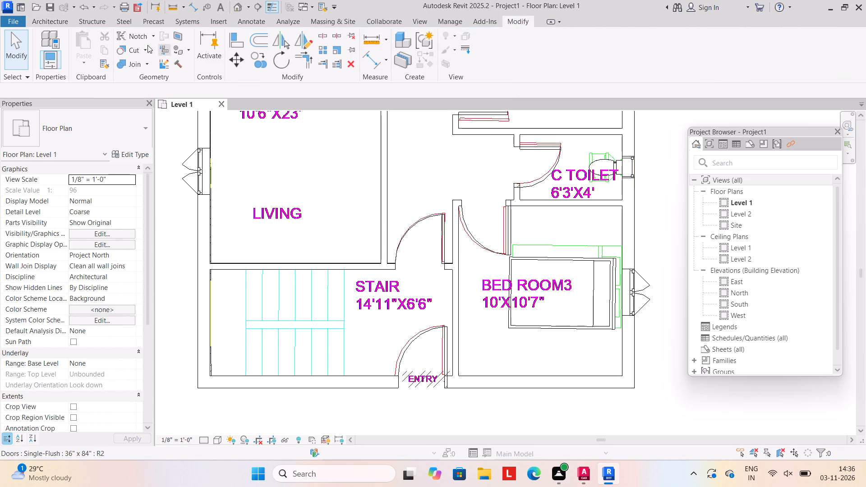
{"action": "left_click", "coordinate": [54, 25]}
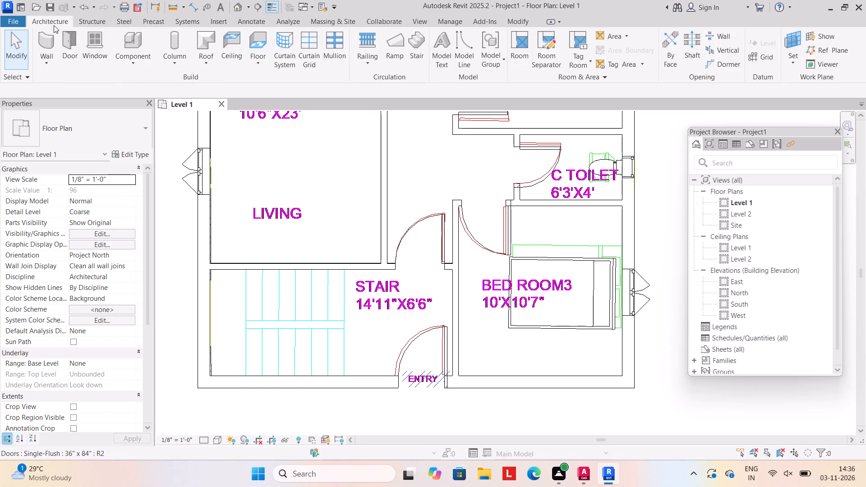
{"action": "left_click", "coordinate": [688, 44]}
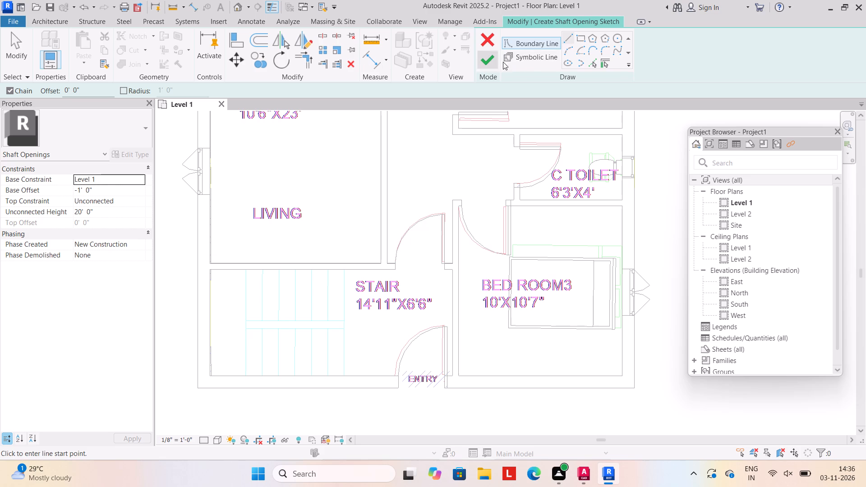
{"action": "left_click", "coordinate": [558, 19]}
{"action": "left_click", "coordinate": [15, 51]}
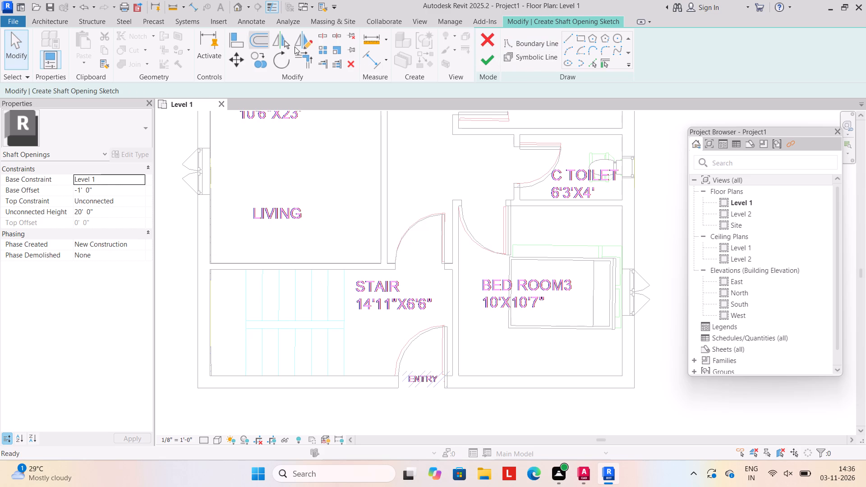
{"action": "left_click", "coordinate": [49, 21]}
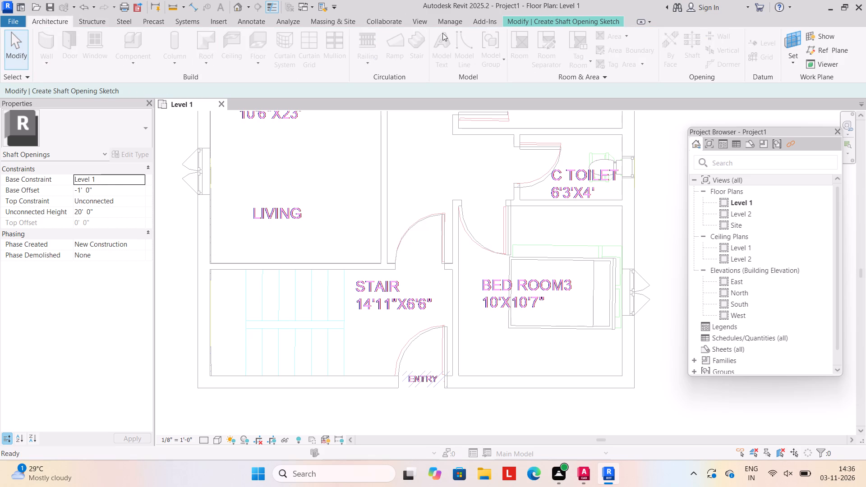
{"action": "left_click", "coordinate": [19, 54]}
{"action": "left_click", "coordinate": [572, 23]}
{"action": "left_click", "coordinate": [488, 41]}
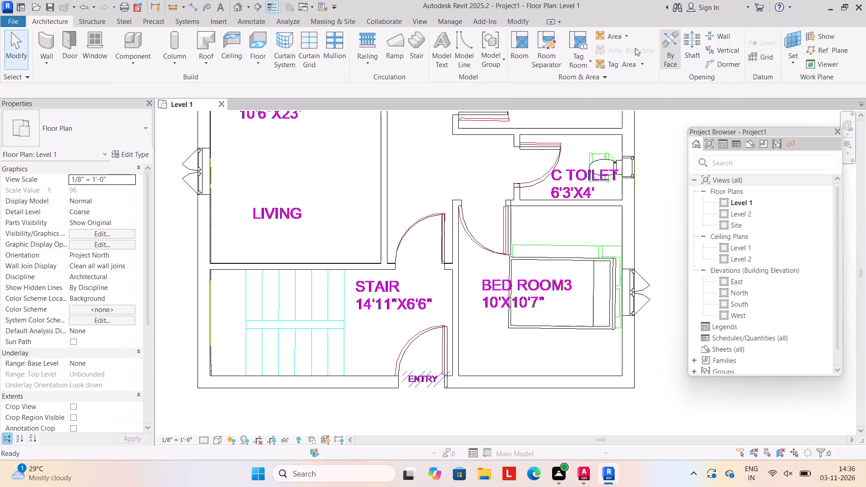
Start a new stair from Level 1 to Level 2 and place a 3'-0" wide U-shaped winder run over the imported staircase, its ends facing east.
{"action": "left_click", "coordinate": [414, 43]}
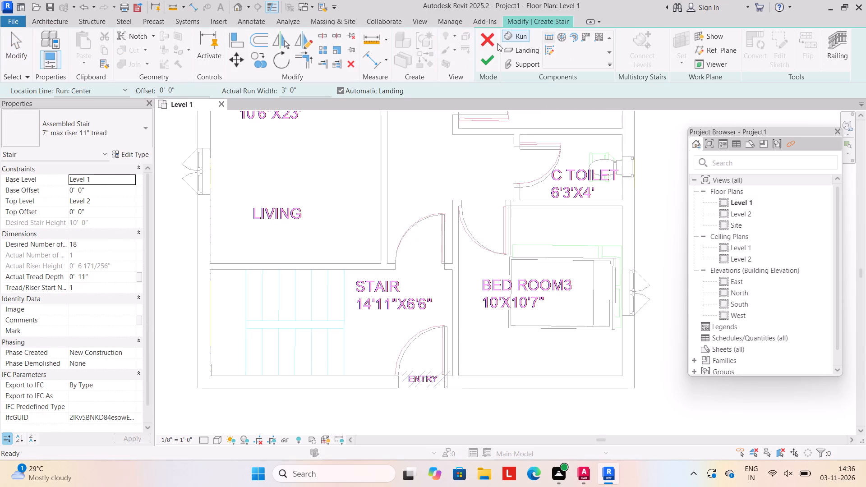
{"action": "left_click", "coordinate": [596, 32]}
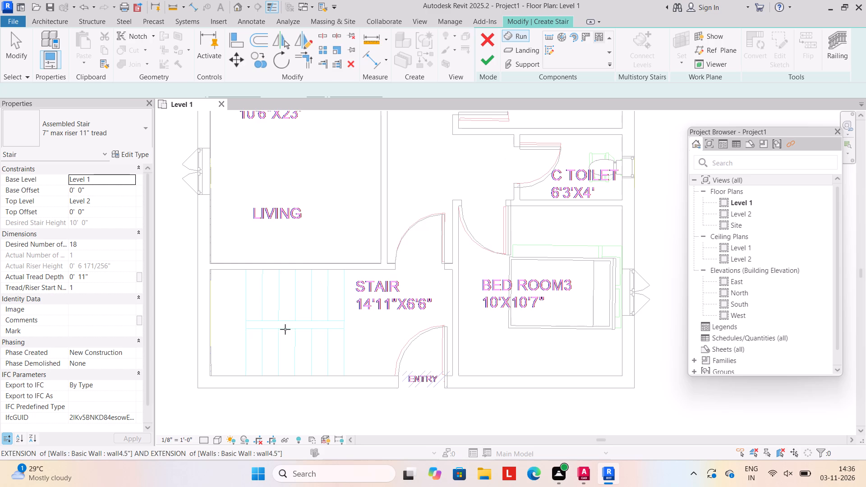
{"action": "key", "text": "space"}
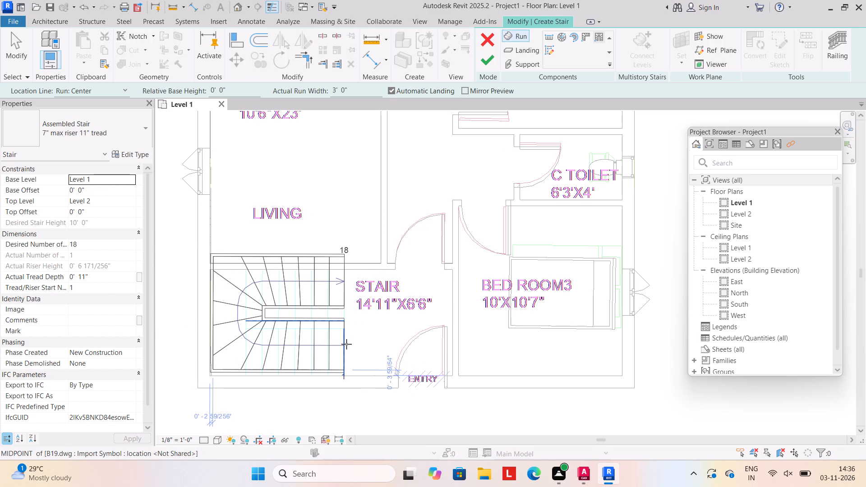
{"action": "left_click", "coordinate": [360, 343]}
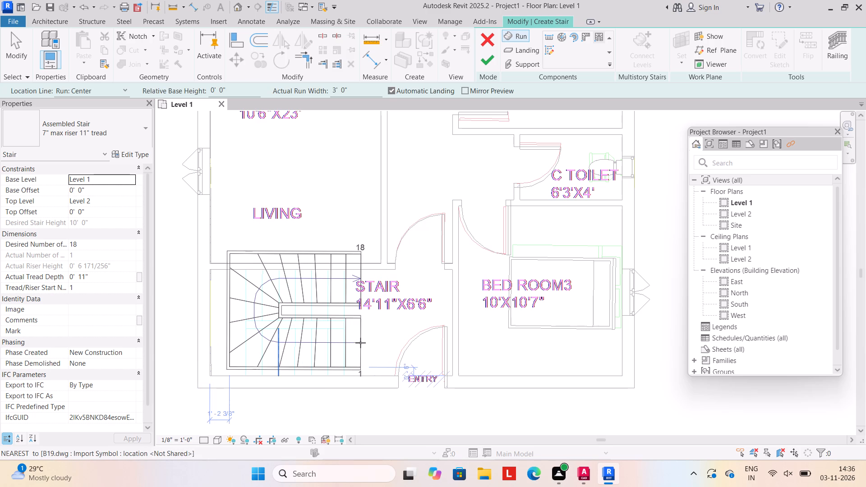
{"action": "key", "text": "Escape"}
{"action": "key", "text": "Escape"}
{"action": "key", "text": "Escape"}
Finish the U-shaped winder stair placed over the imported staircase.
{"action": "left_click", "coordinate": [305, 330]}
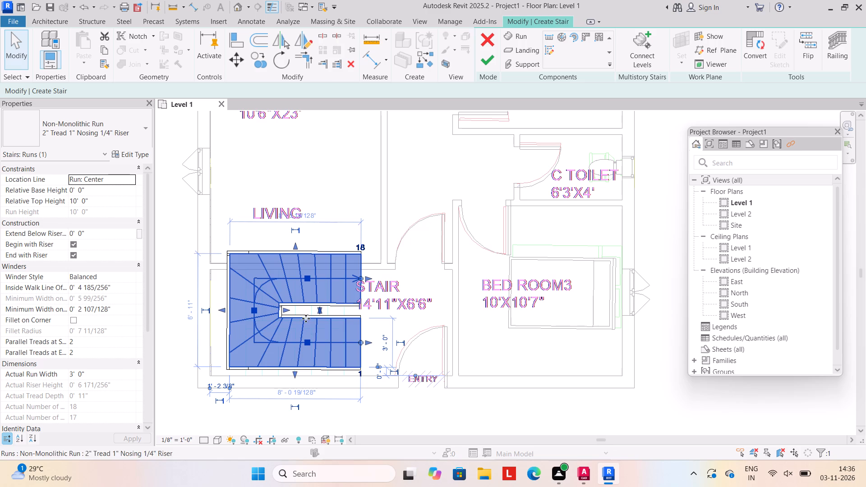
{"action": "left_click", "coordinate": [483, 60]}
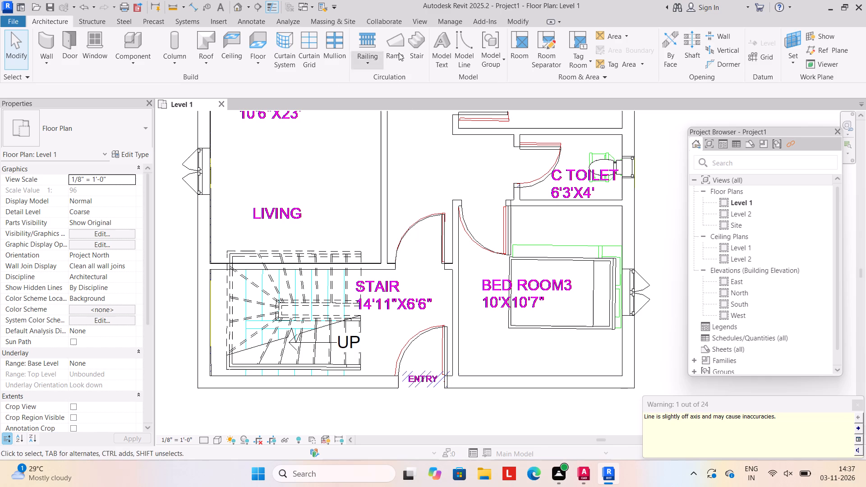
Reopen the finished winder stair for editing.
{"action": "left_click", "coordinate": [304, 278]}
{"action": "left_click", "coordinate": [486, 63]}
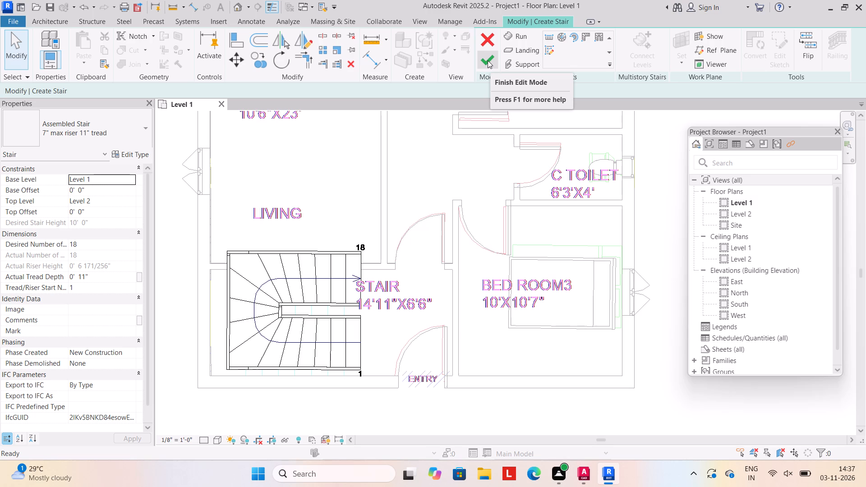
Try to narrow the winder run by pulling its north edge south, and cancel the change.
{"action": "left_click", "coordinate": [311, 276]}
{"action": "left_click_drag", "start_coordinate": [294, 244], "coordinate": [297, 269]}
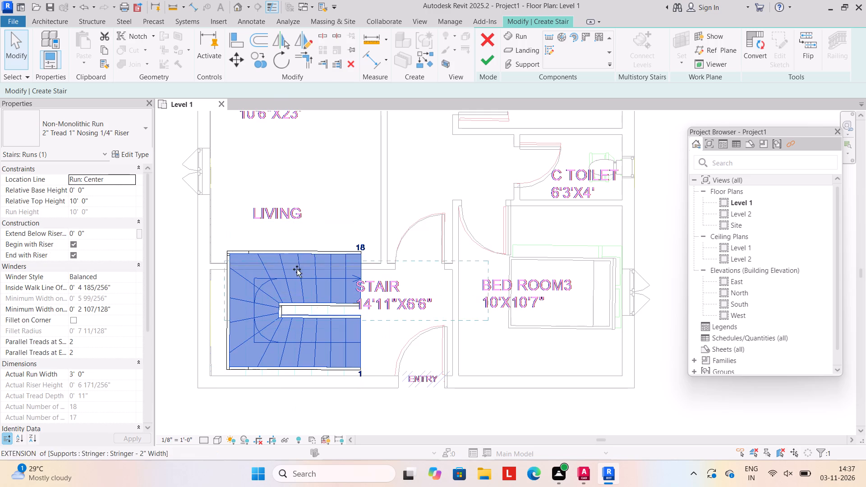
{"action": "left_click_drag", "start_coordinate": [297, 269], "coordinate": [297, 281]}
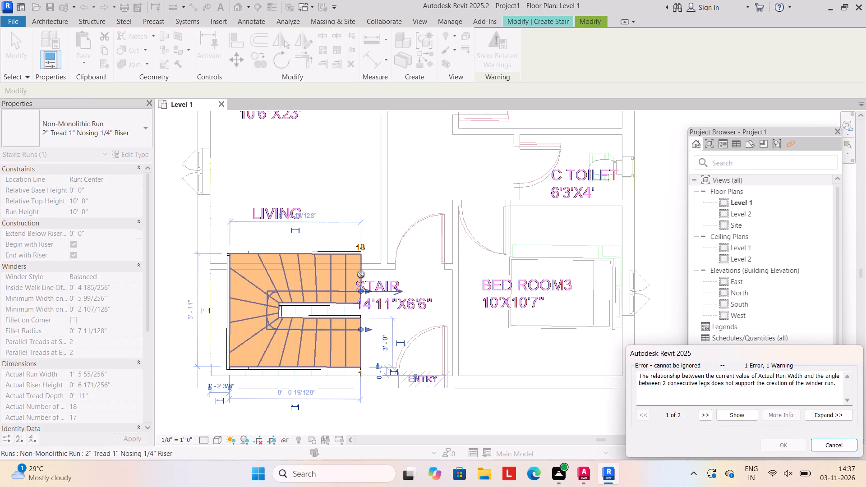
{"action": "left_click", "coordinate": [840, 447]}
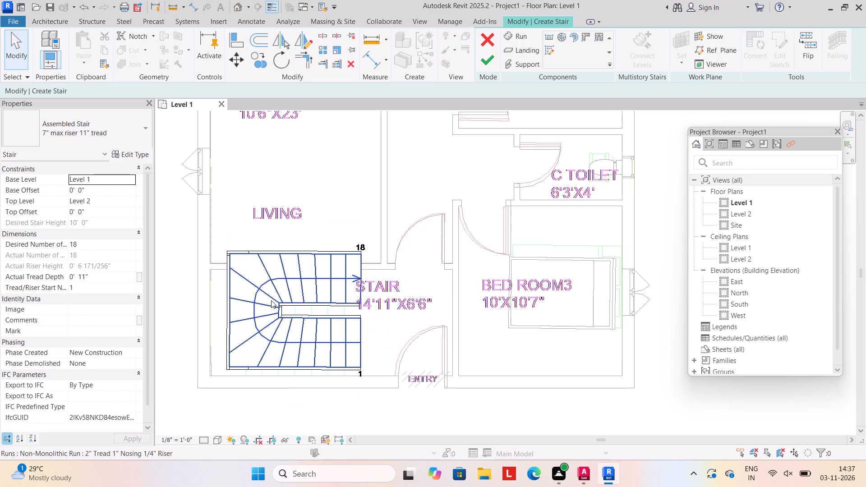
Pull the north edge of the winder run south so the run is about 2'-0" wide.
{"action": "left_click", "coordinate": [271, 299]}
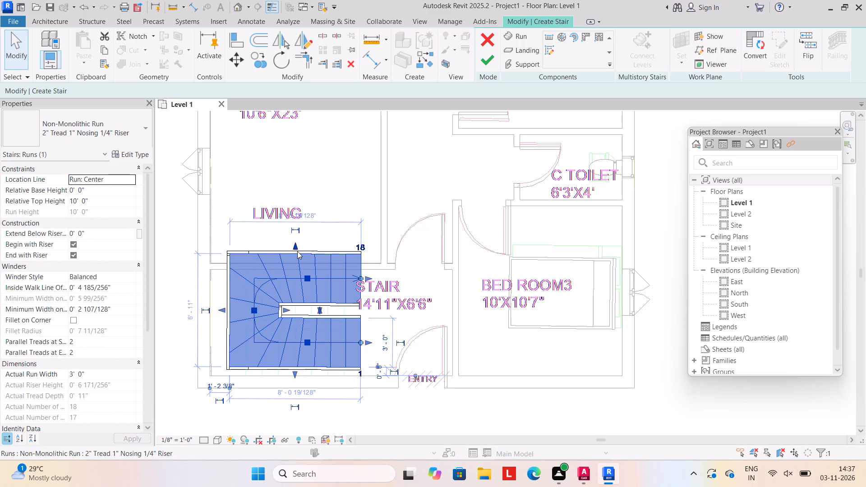
{"action": "left_click_drag", "start_coordinate": [296, 245], "coordinate": [293, 271]}
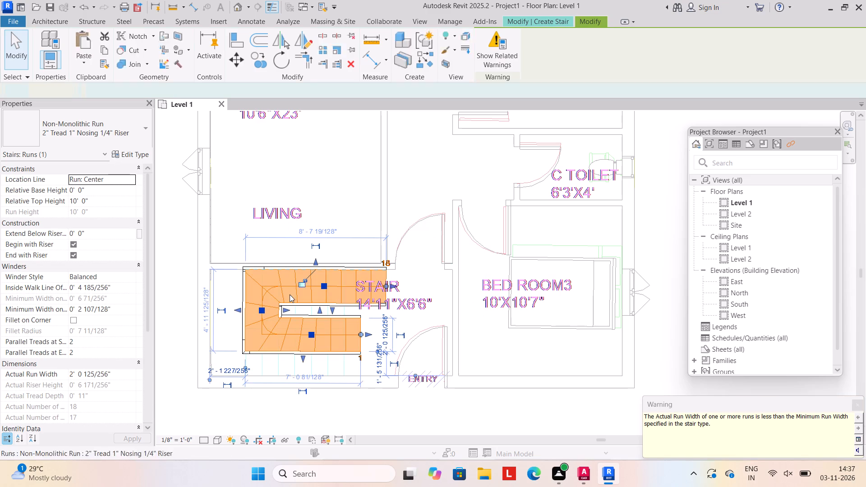
Nudge the winder run south and slightly west inside the stair room, and finish the stair edit.
{"action": "key", "text": "Down"}
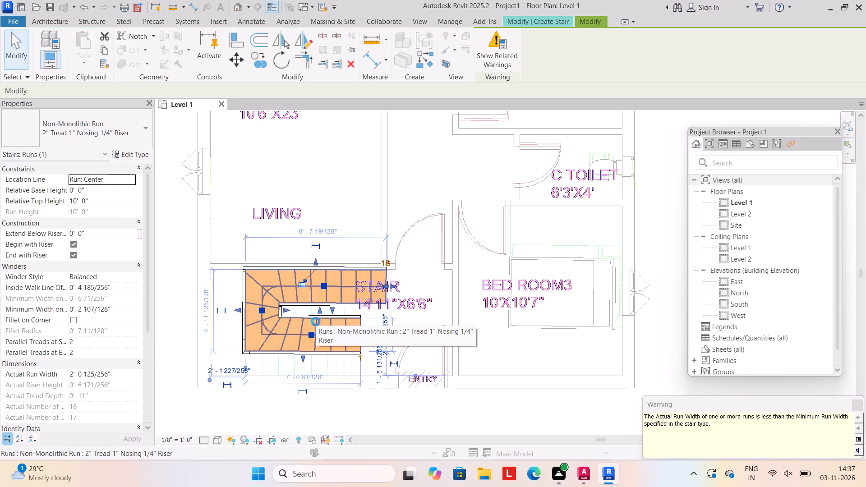
{"action": "key", "text": "Down"}
{"action": "key", "text": "Down"}
{"action": "key", "text": "Down"}
{"action": "key", "text": "Down"}
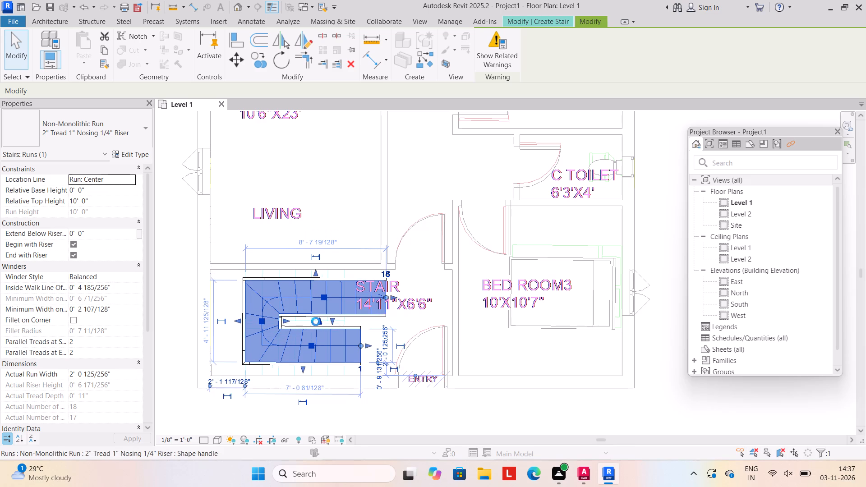
{"action": "key", "text": "Left"}
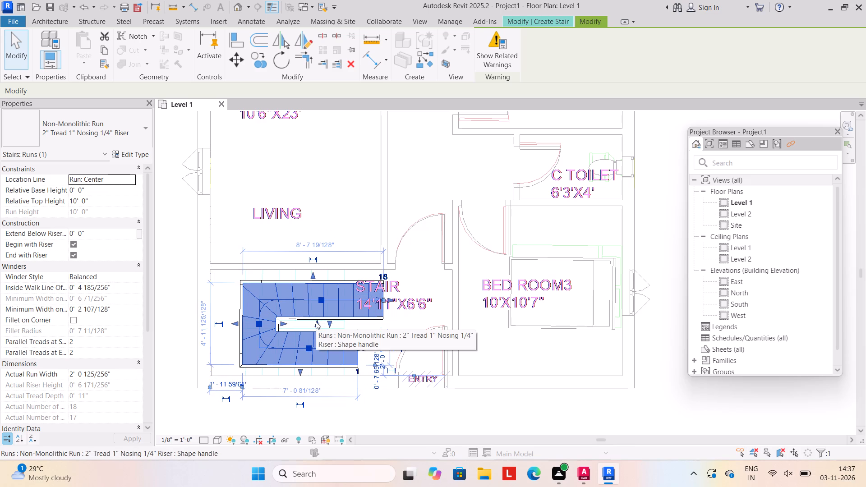
{"action": "left_click", "coordinate": [45, 22]}
{"action": "left_click", "coordinate": [550, 19]}
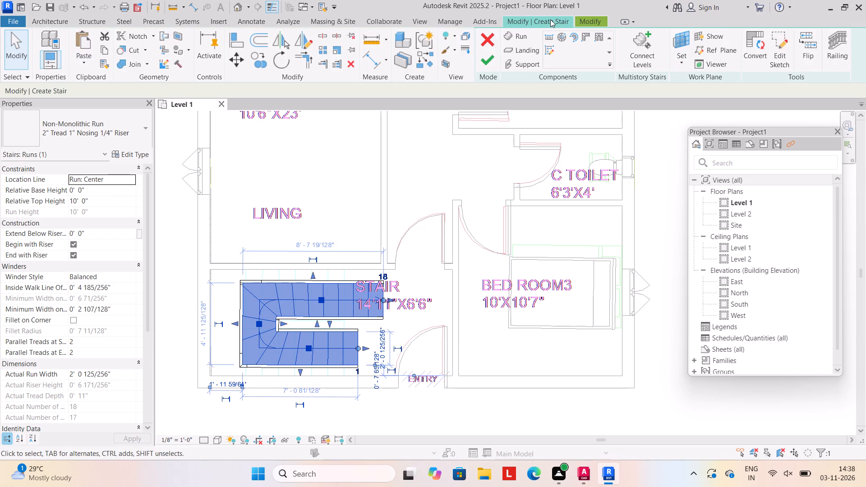
{"action": "left_click", "coordinate": [493, 59]}
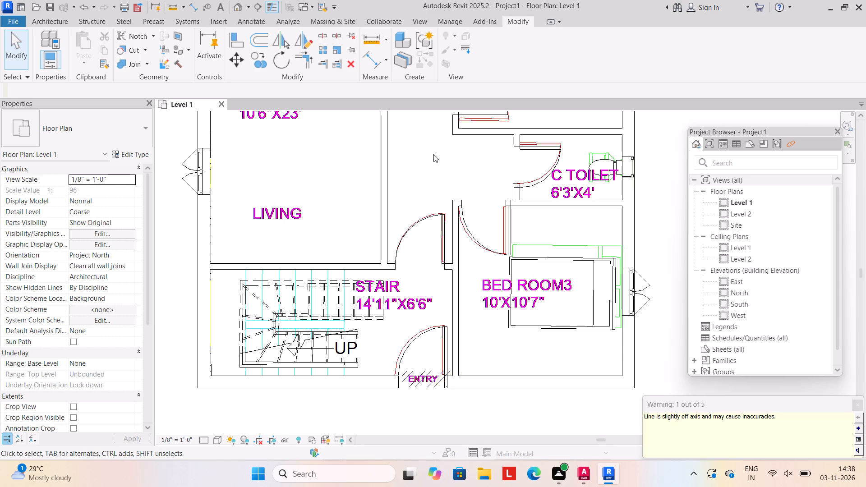
Draw a rectangular boundary wall of type wall4.5", 10'-0" high and about 39'-6" by 56'-6", around the whole house plan.
{"action": "scroll", "coordinate": [438, 142], "scroll_direction": "down", "scroll_amount": 5}
{"action": "middle_click_drag", "start_coordinate": [436, 160], "coordinate": [431, 241]}
{"action": "left_click", "coordinate": [560, 206]}
{"action": "scroll", "coordinate": [438, 208], "scroll_direction": "down", "scroll_amount": 2}
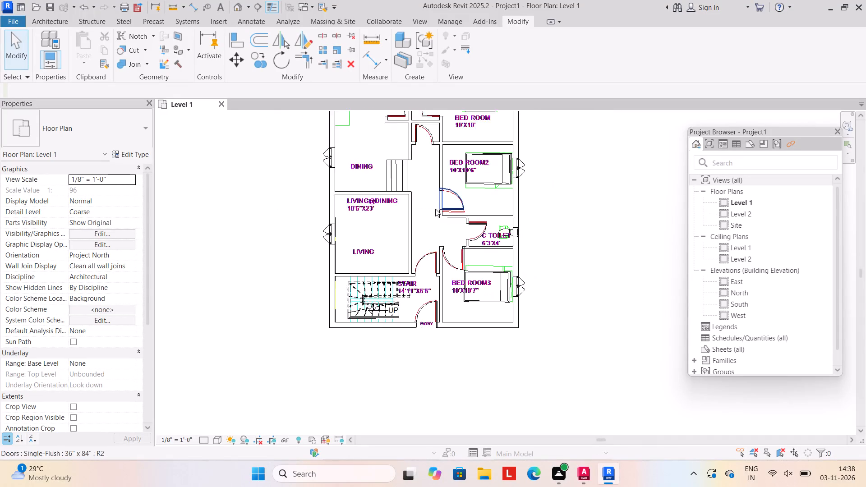
{"action": "middle_click_drag", "start_coordinate": [433, 209], "coordinate": [419, 235]}
{"action": "scroll", "coordinate": [418, 249], "scroll_direction": "down", "scroll_amount": 2}
{"action": "middle_click_drag", "start_coordinate": [418, 249], "coordinate": [418, 261]}
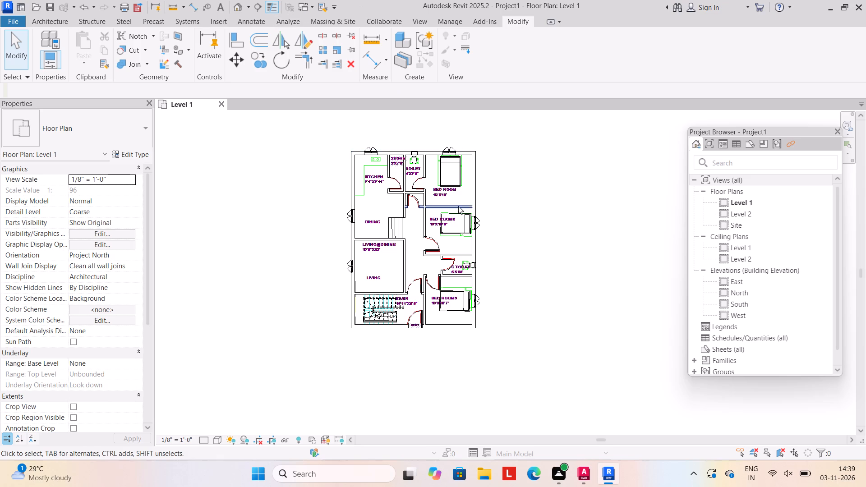
{"action": "scroll", "coordinate": [443, 243], "scroll_direction": "down", "scroll_amount": 1}
{"action": "middle_click_drag", "start_coordinate": [443, 246], "coordinate": [441, 259]}
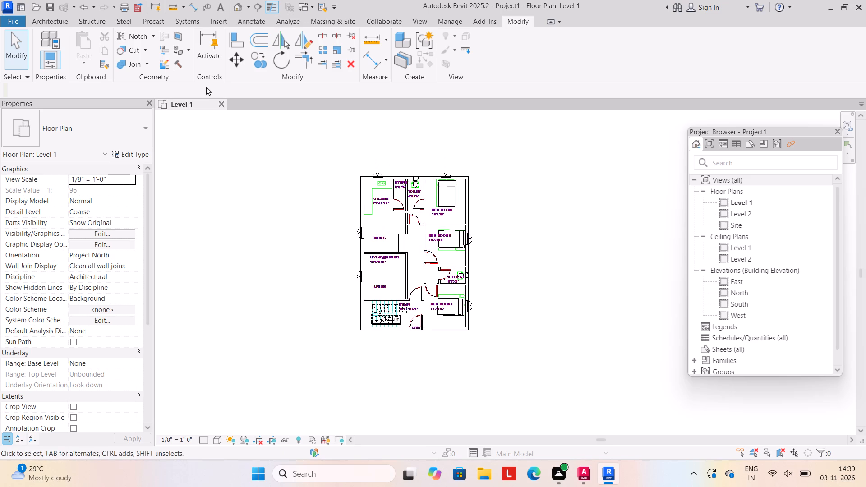
{"action": "left_click", "coordinate": [63, 23]}
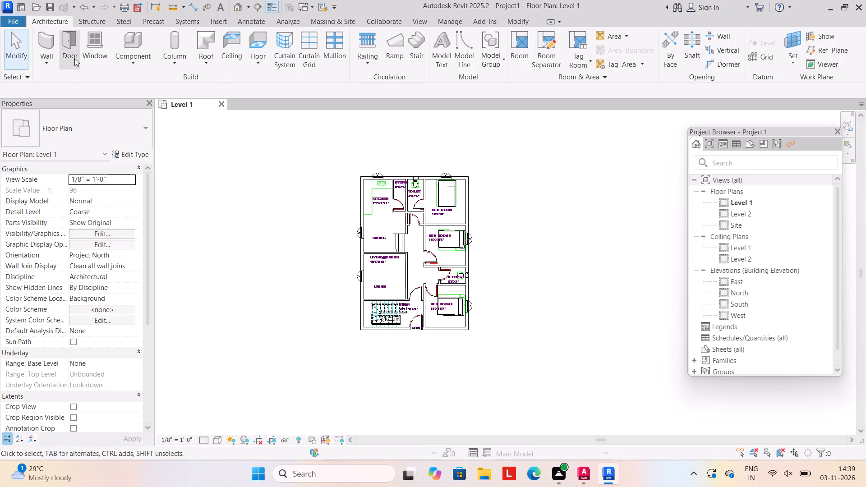
{"action": "left_click", "coordinate": [36, 64]}
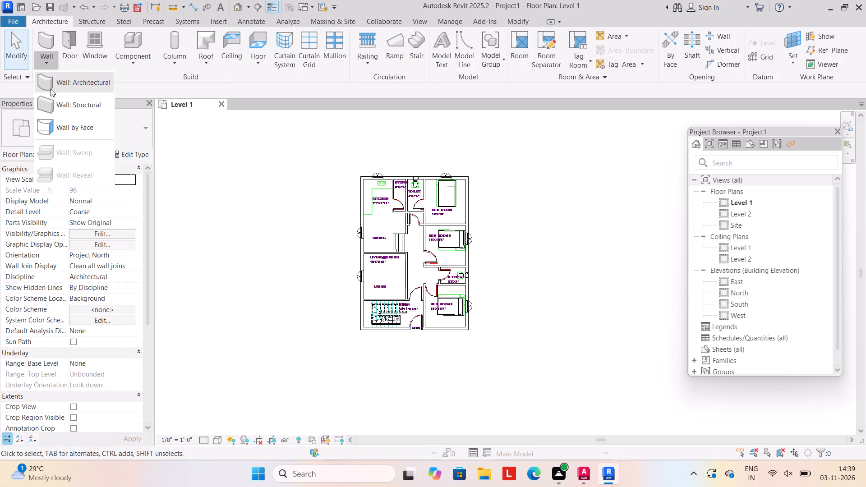
{"action": "left_click", "coordinate": [56, 84]}
{"action": "left_click", "coordinate": [498, 32]}
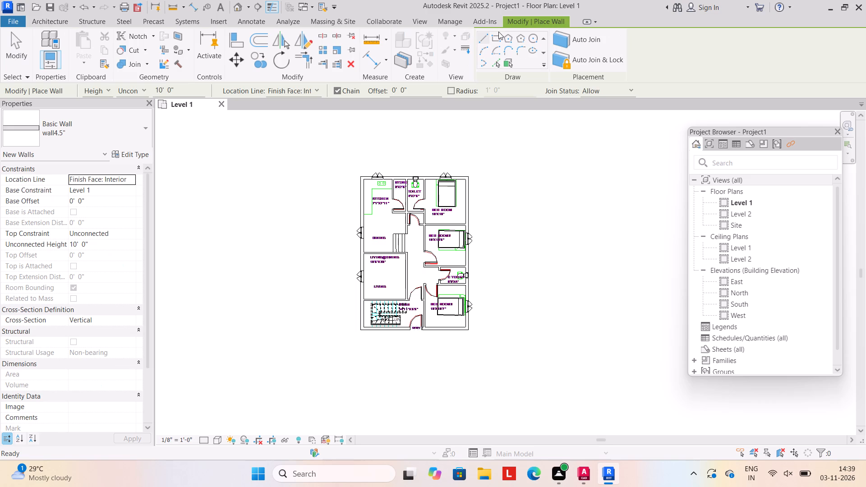
{"action": "left_click", "coordinate": [496, 39]}
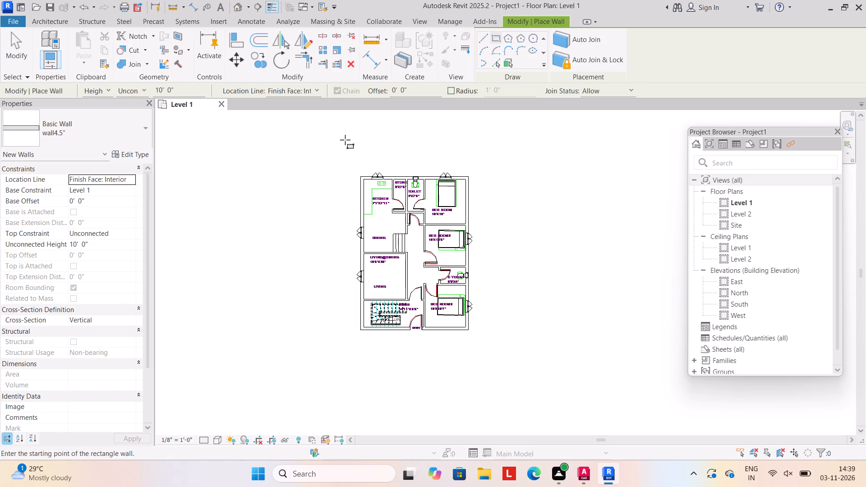
{"action": "left_click", "coordinate": [345, 140]}
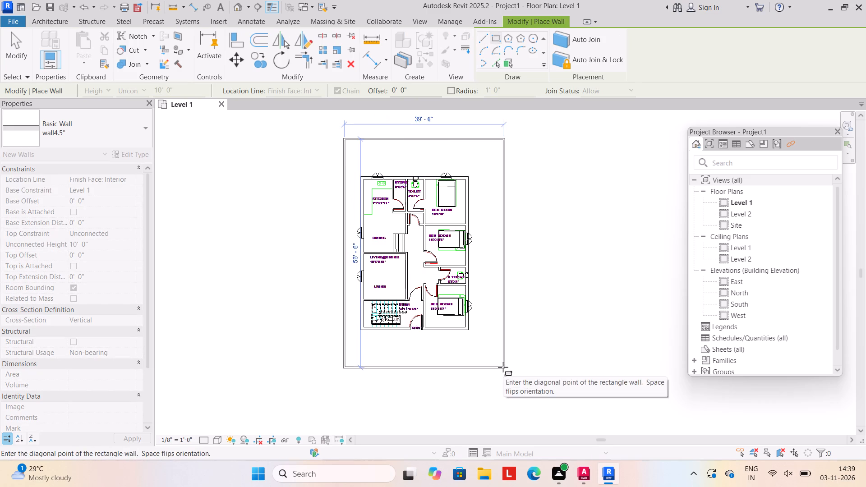
{"action": "left_click", "coordinate": [503, 367]}
{"action": "left_click", "coordinate": [20, 47]}
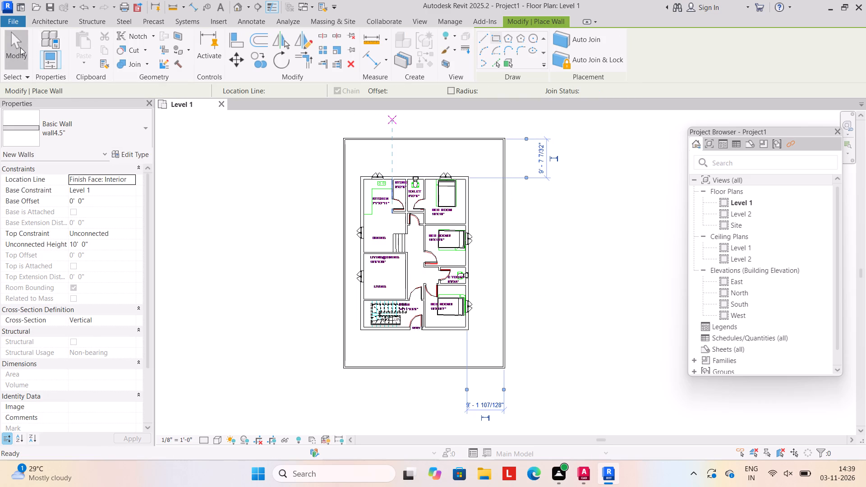
Split the south boundary wall at two points in front of the entry and delete the 11'-0" segment between them.
{"action": "left_click", "coordinate": [524, 21]}
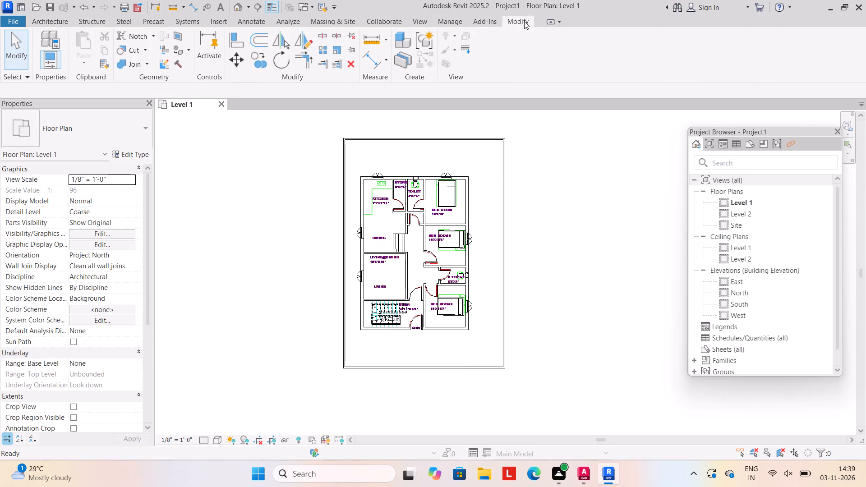
{"action": "left_click", "coordinate": [324, 35]}
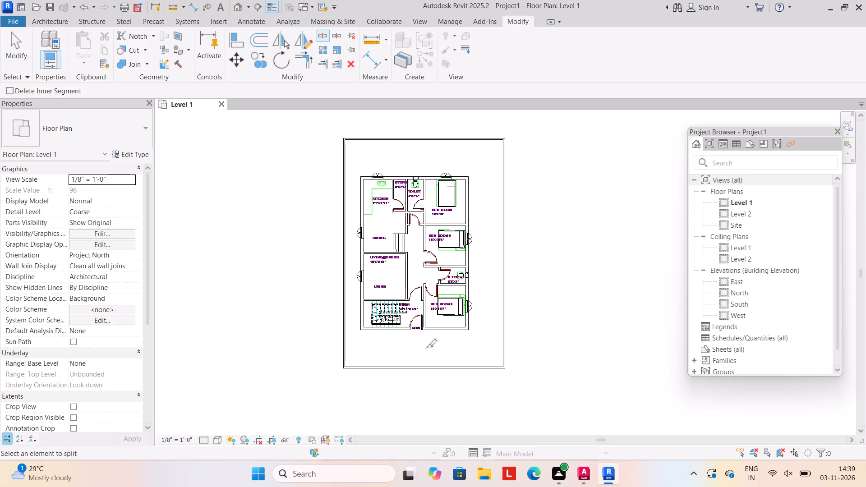
{"action": "left_click", "coordinate": [401, 365]}
{"action": "left_click", "coordinate": [446, 367]}
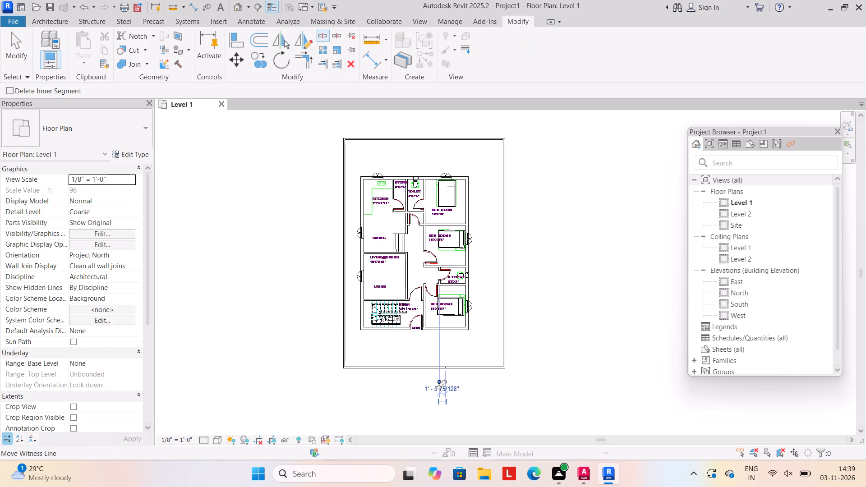
{"action": "key", "text": "Escape"}
{"action": "key", "text": "Escape"}
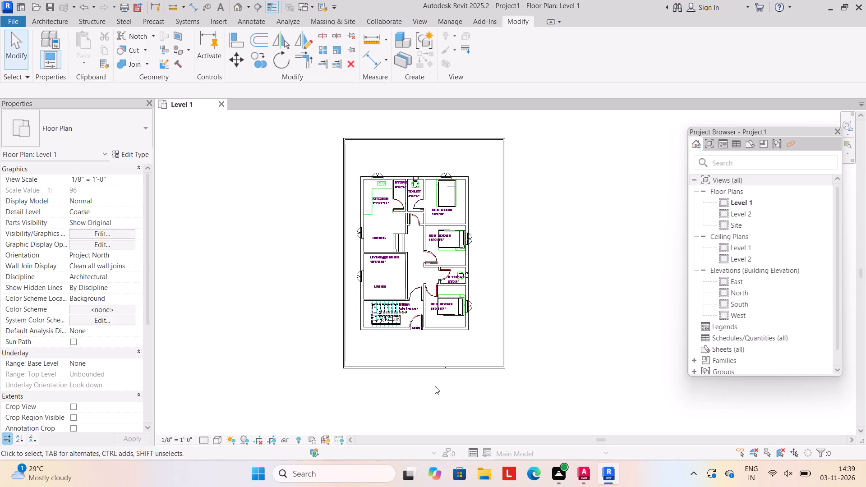
{"action": "left_click", "coordinate": [426, 369]}
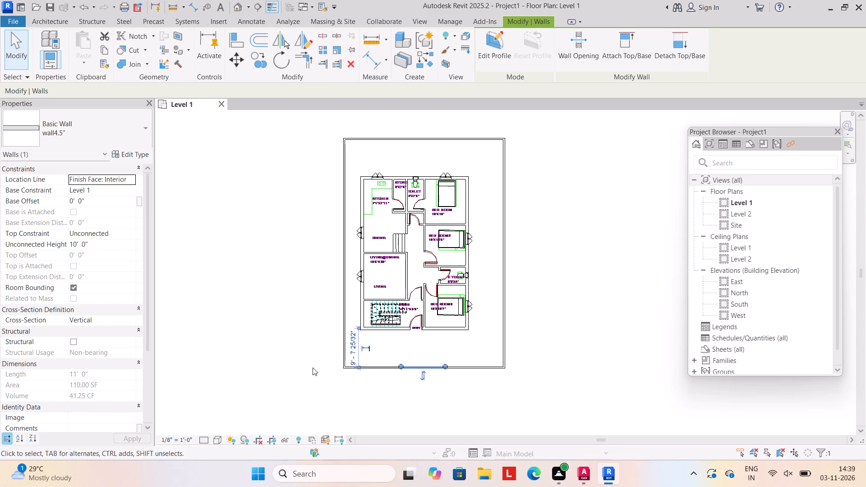
{"action": "key", "text": "Delete"}
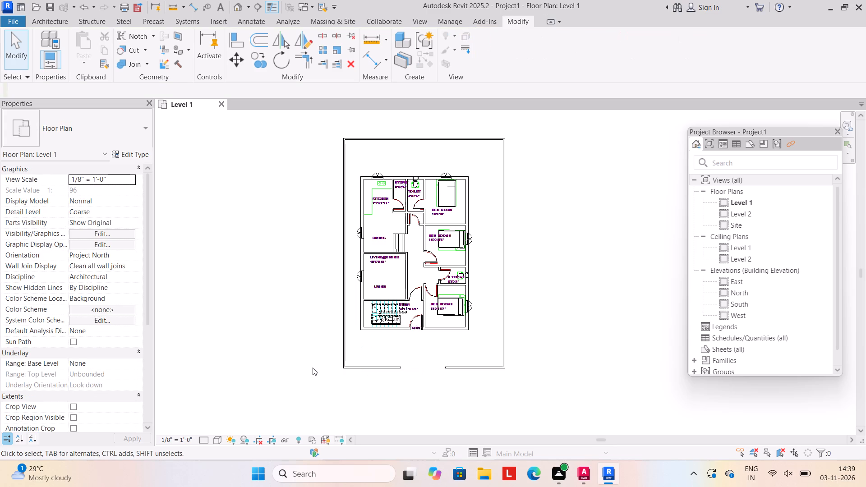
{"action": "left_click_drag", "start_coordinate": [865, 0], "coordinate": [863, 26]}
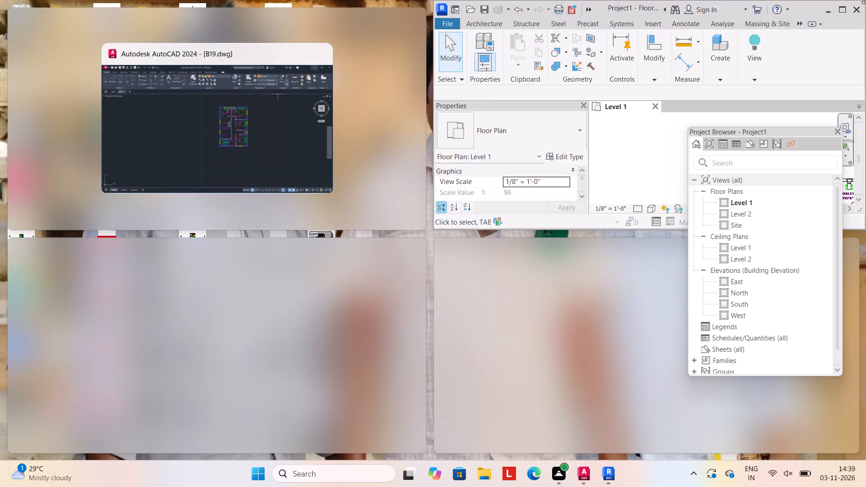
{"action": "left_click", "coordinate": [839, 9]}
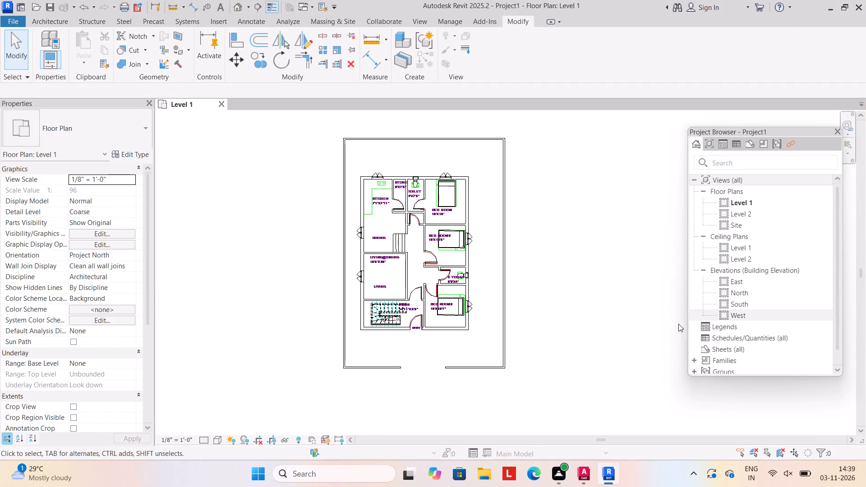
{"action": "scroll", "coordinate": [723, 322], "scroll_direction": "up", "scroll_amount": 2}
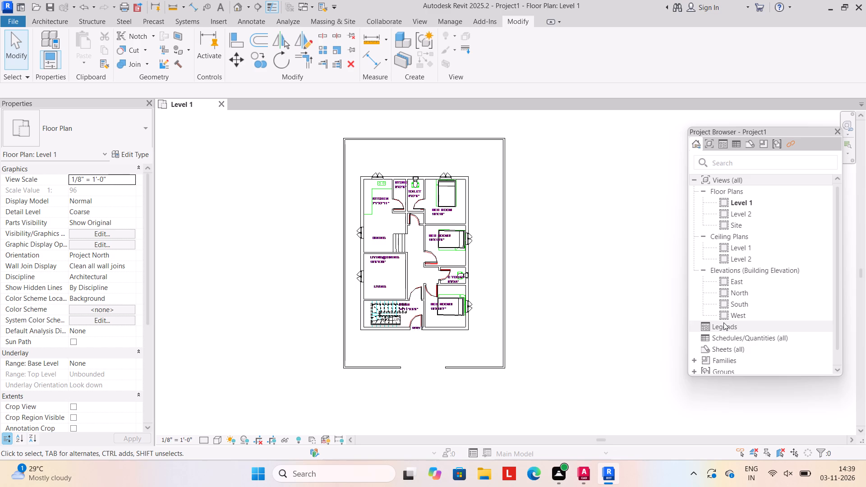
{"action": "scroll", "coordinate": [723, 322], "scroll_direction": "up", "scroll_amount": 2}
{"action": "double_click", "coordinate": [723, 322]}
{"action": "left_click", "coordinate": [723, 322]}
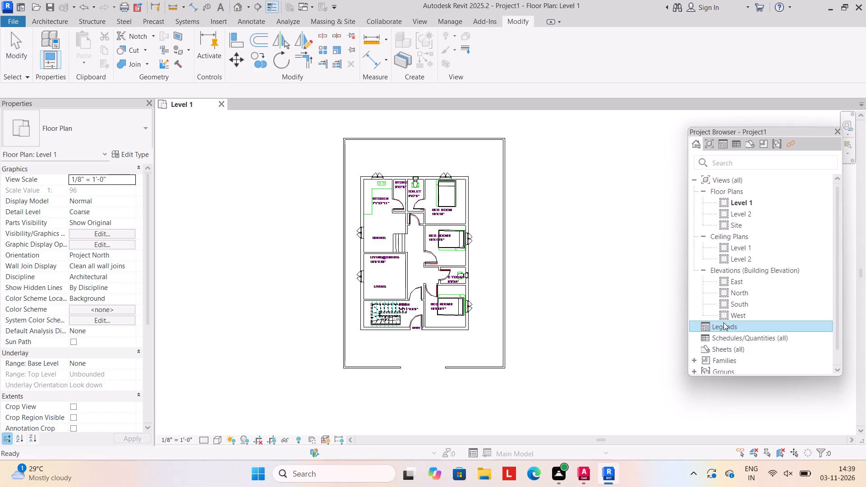
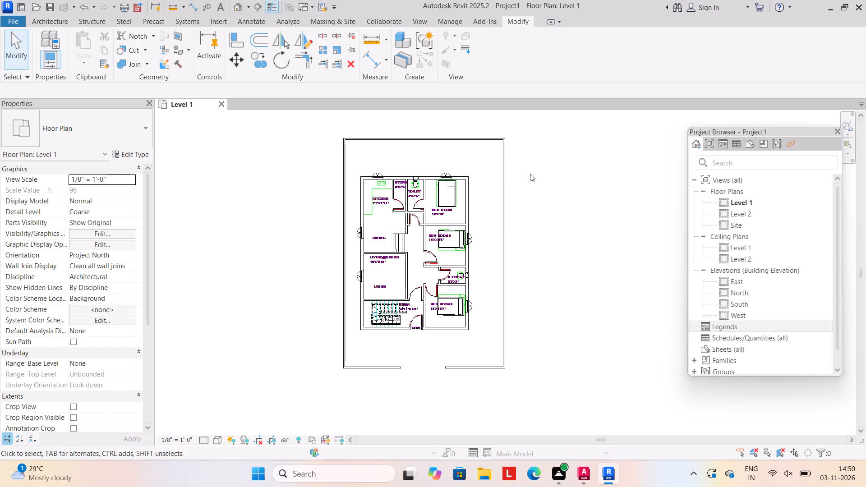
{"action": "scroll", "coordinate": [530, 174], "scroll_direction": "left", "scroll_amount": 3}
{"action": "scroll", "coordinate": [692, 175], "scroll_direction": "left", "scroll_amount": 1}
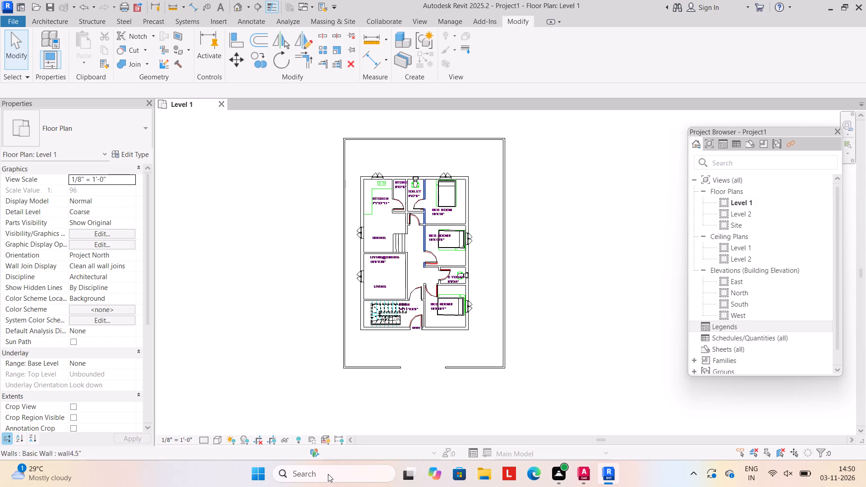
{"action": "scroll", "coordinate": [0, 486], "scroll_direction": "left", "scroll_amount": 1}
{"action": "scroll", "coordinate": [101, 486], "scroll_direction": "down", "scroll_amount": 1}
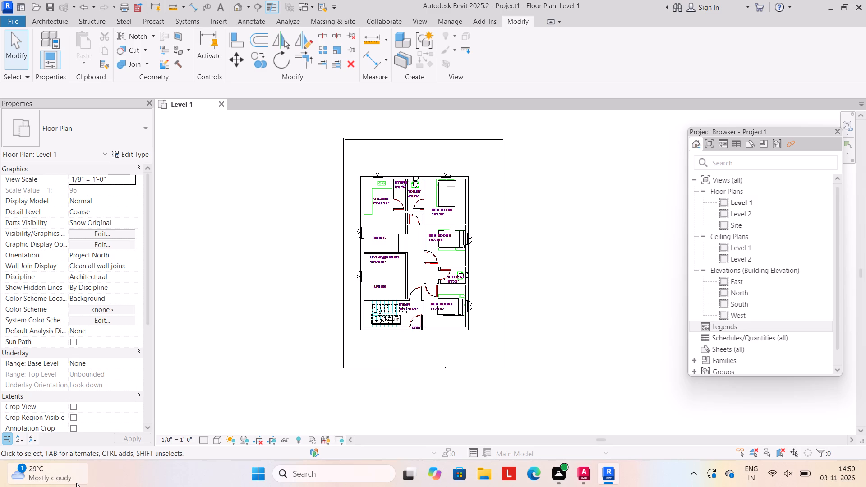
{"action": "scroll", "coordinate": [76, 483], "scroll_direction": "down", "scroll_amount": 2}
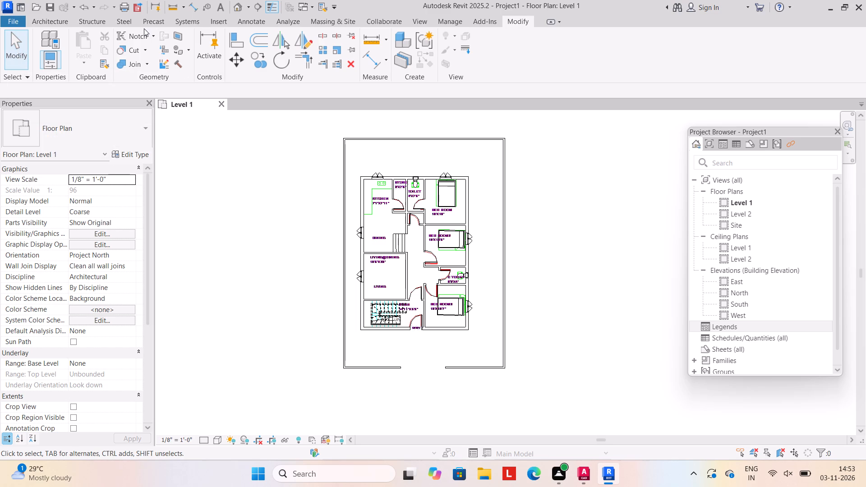
Create a Generic - 12" architectural floor on Level 1 with a rectangular boundary along the outer corners of the boundary wall.
{"action": "left_click", "coordinate": [57, 24]}
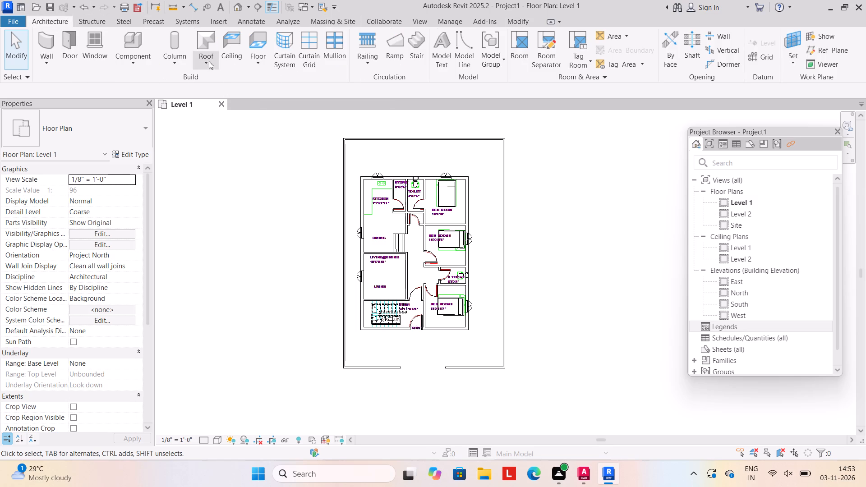
{"action": "left_click", "coordinate": [251, 64]}
{"action": "left_click", "coordinate": [265, 78]}
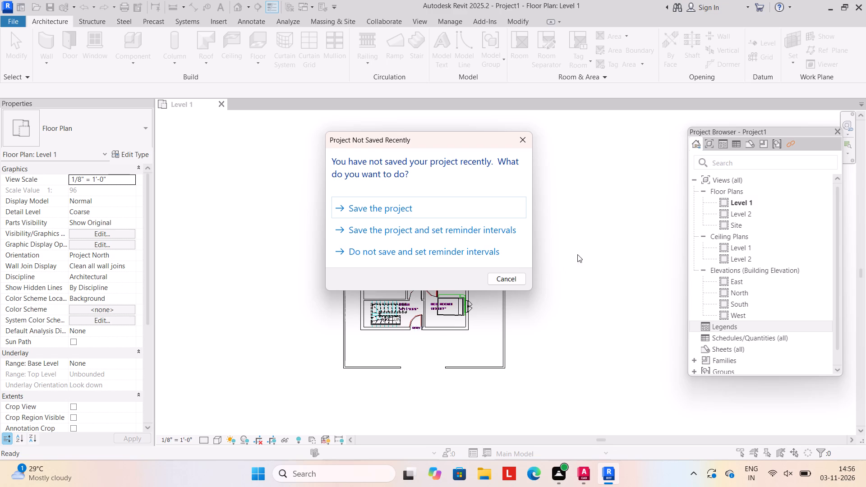
{"action": "left_click", "coordinate": [519, 135]}
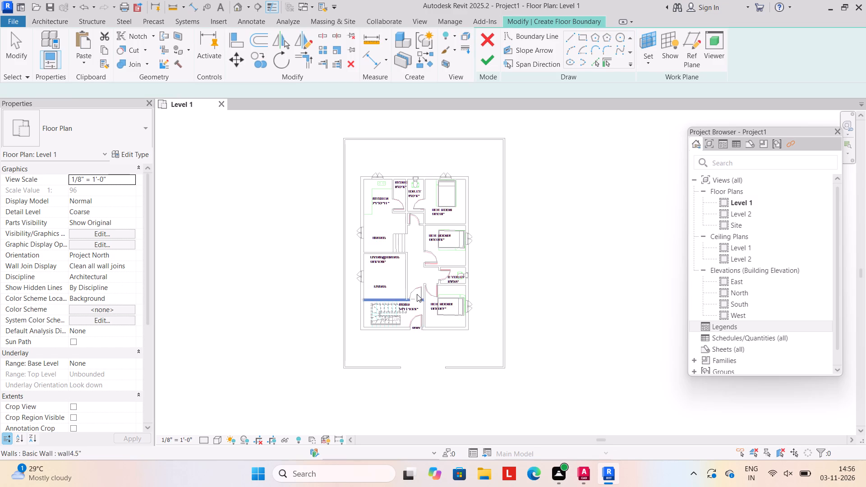
{"action": "left_click", "coordinate": [585, 34]}
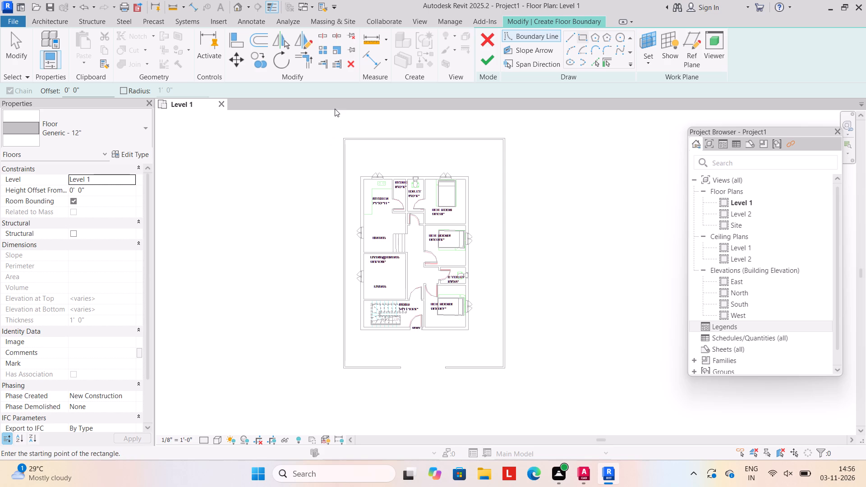
{"action": "left_click", "coordinate": [342, 136]}
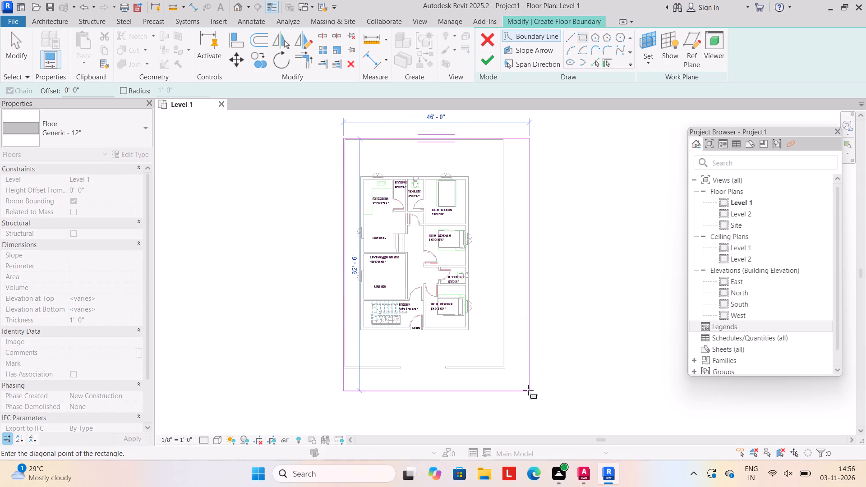
{"action": "left_click_drag", "start_coordinate": [505, 370], "coordinate": [511, 362]}
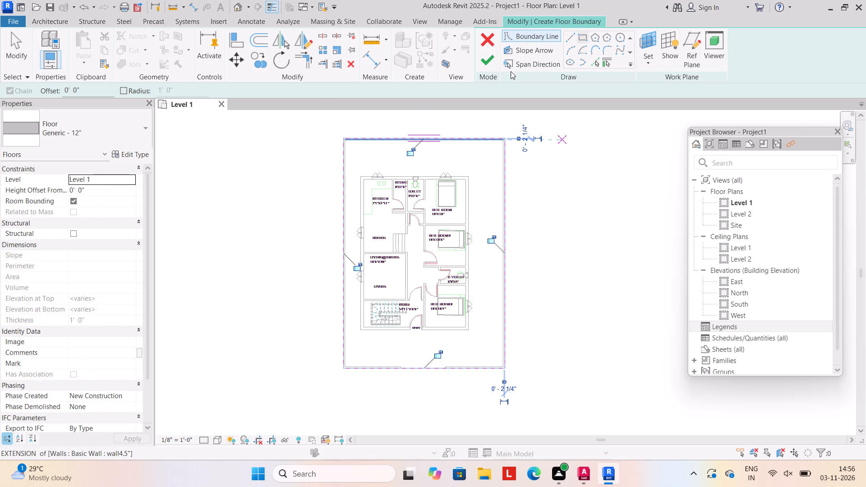
{"action": "left_click", "coordinate": [488, 62]}
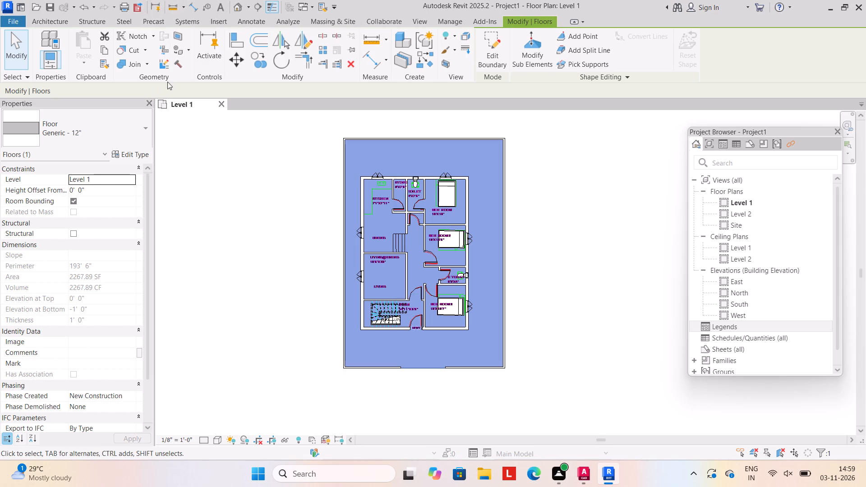
Set the structure layer thickness of the Generic - 12" floor type to 6".
{"action": "left_click", "coordinate": [134, 152]}
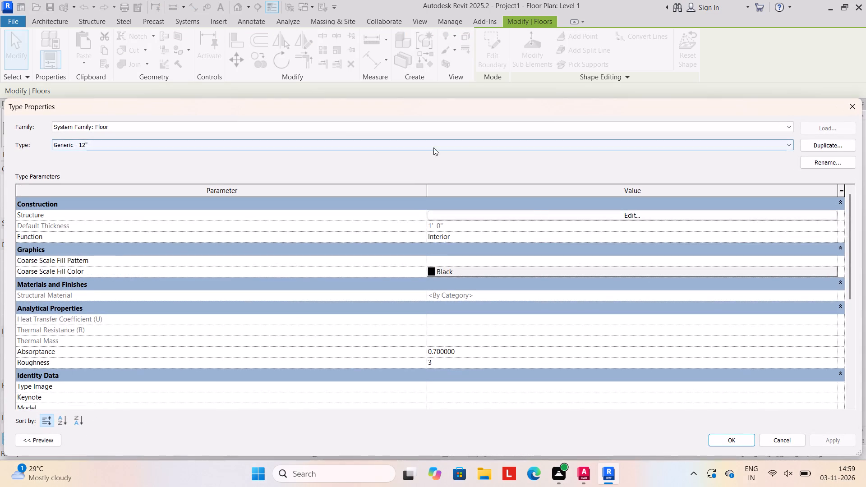
{"action": "left_click", "coordinate": [534, 218]}
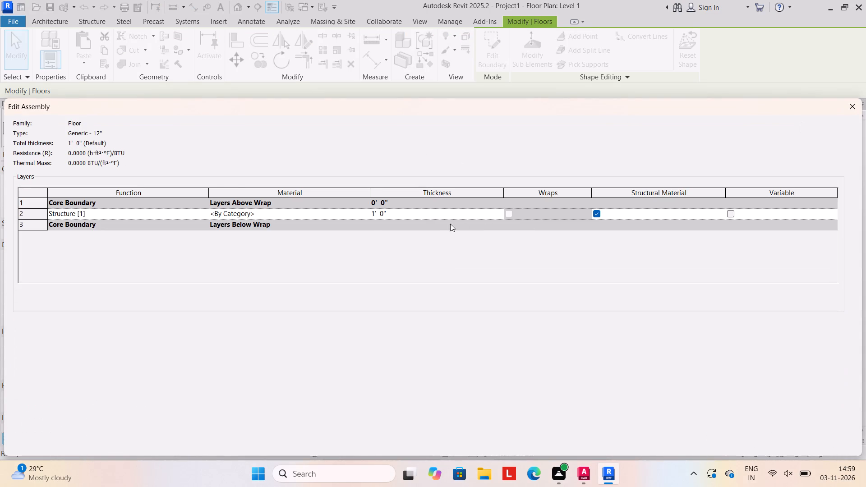
{"action": "left_click", "coordinate": [428, 214]}
{"action": "key", "text": "6"}
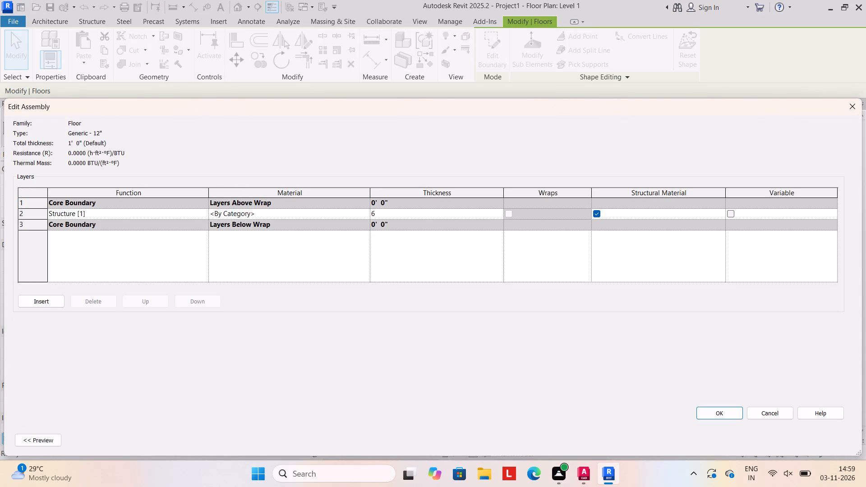
{"action": "key", "text": "shift+quotedbl"}
{"action": "left_click", "coordinate": [719, 411]}
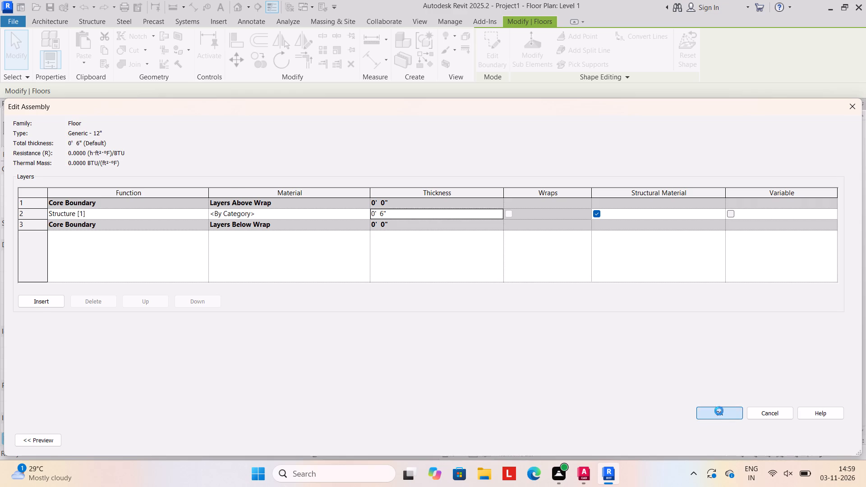
{"action": "left_click", "coordinate": [836, 440]}
{"action": "left_click", "coordinate": [725, 437]}
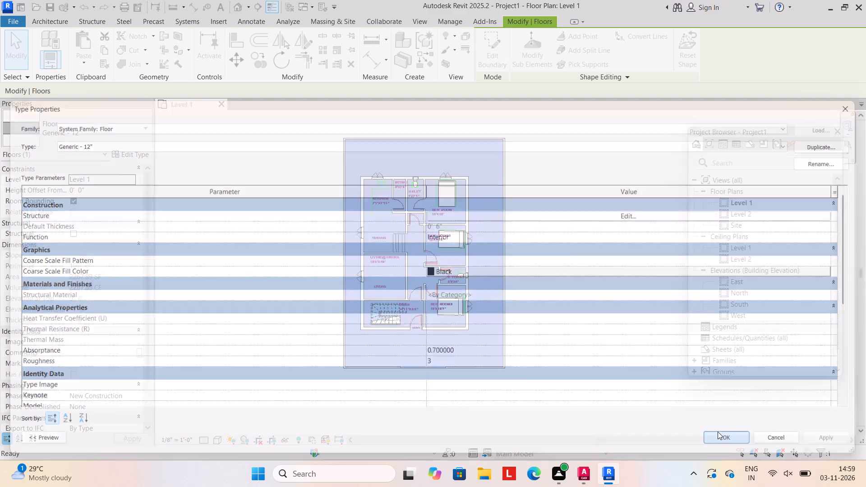
{"action": "left_click", "coordinate": [563, 351]}
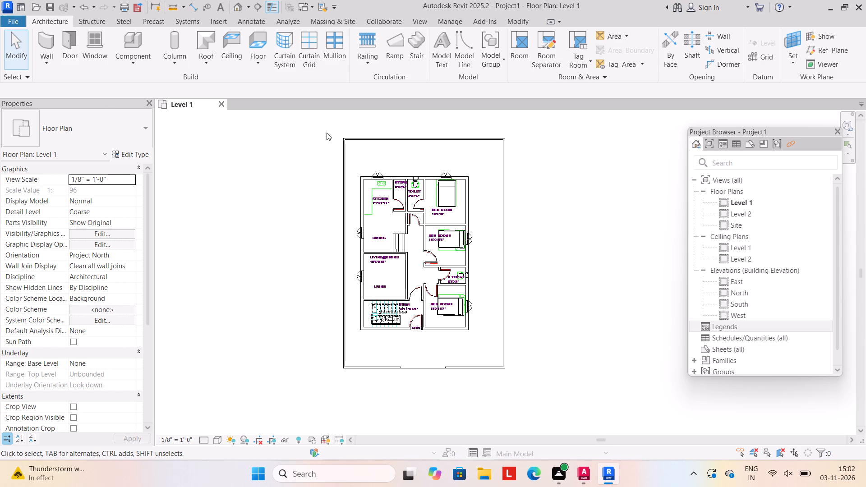
Open the default 3D view and set its visual style to Shaded.
{"action": "left_click", "coordinate": [248, 9]}
{"action": "left_click", "coordinate": [248, 20]}
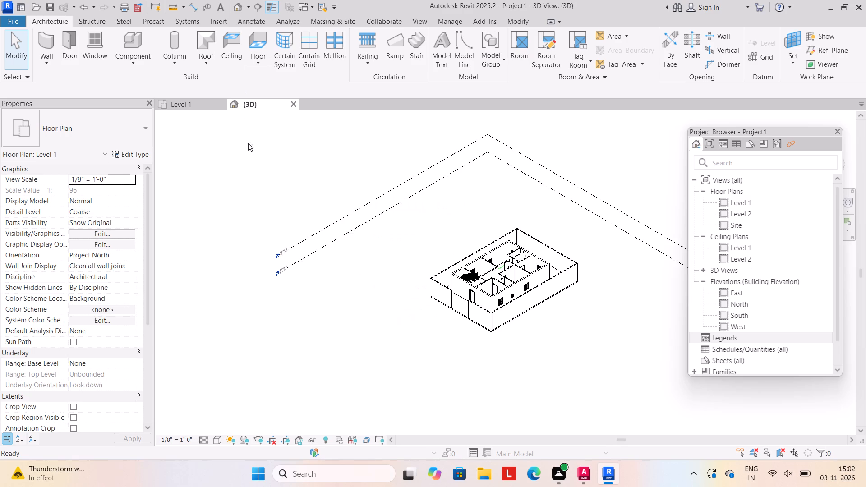
{"action": "left_click", "coordinate": [219, 441]}
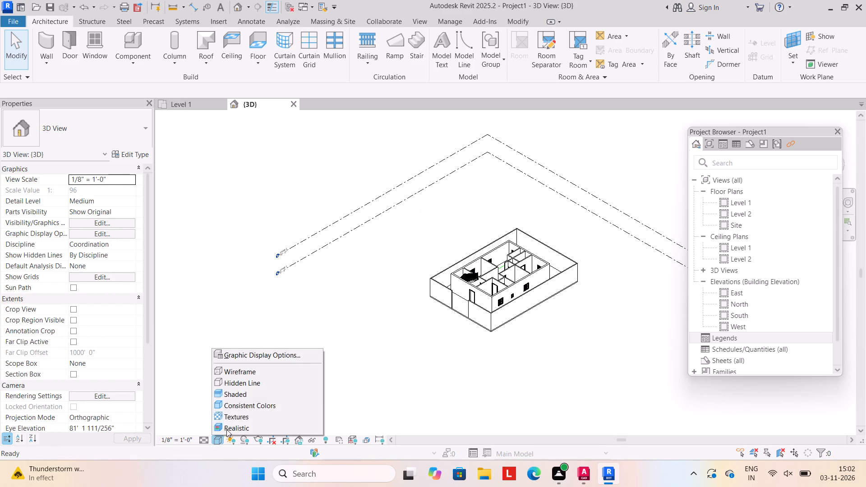
{"action": "left_click", "coordinate": [239, 395]}
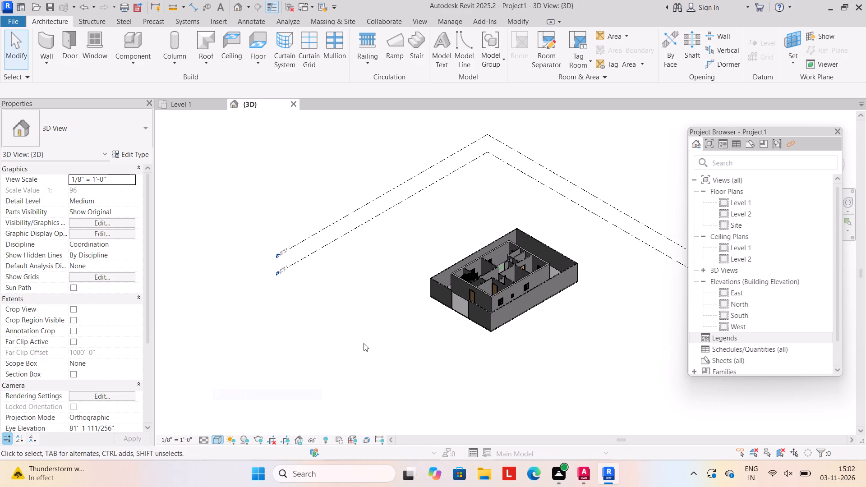
Set the unconnected height of the 14'-0" front boundary wall segment west of the entry gap to 5'.
{"action": "middle_click_drag", "start_coordinate": [364, 354], "coordinate": [379, 386], "text": "shift"}
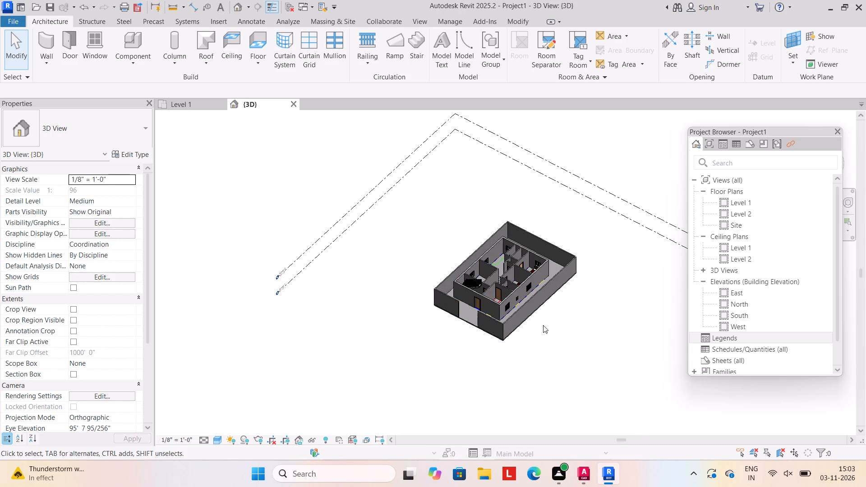
{"action": "left_click", "coordinate": [449, 300]}
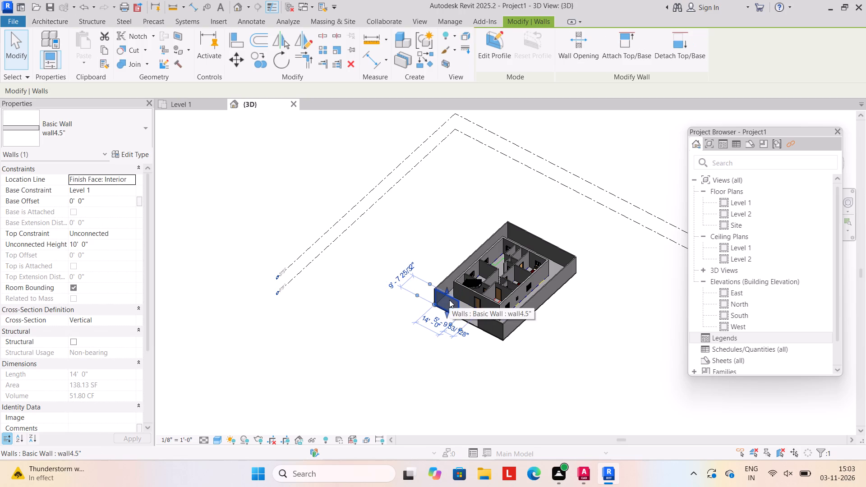
{"action": "left_click", "coordinate": [93, 247]}
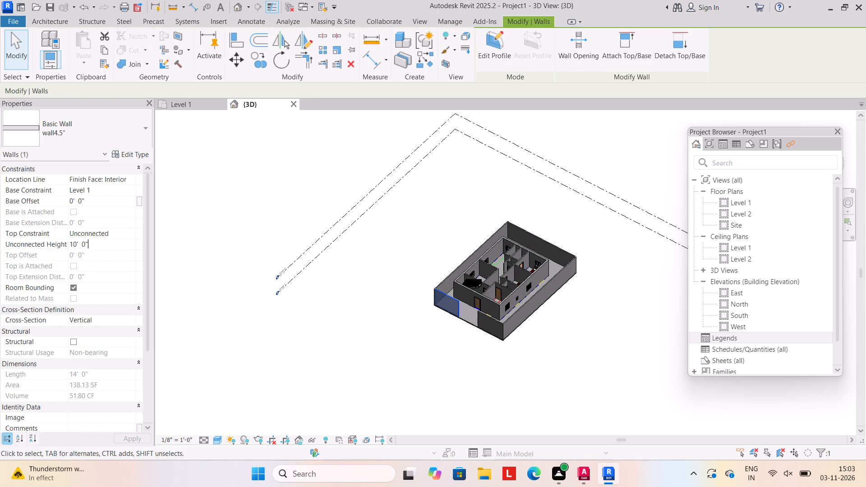
{"action": "key", "text": "BackSpace"}
{"action": "key", "text": "BackSpace"}
{"action": "key", "text": "BackSpace"}
{"action": "key", "text": "BackSpace"}
{"action": "key", "text": "BackSpace"}
{"action": "key", "text": "BackSpace"}
{"action": "key", "text": "BackSpace"}
{"action": "key", "text": "BackSpace"}
{"action": "key", "text": "BackSpace"}
{"action": "key", "text": "BackSpace"}
{"action": "type", "text": "5'"}
{"action": "key", "text": "Return"}
Set the unconnected height of the west, north and east boundary walls to 5' each.
{"action": "left_click", "coordinate": [449, 278]}
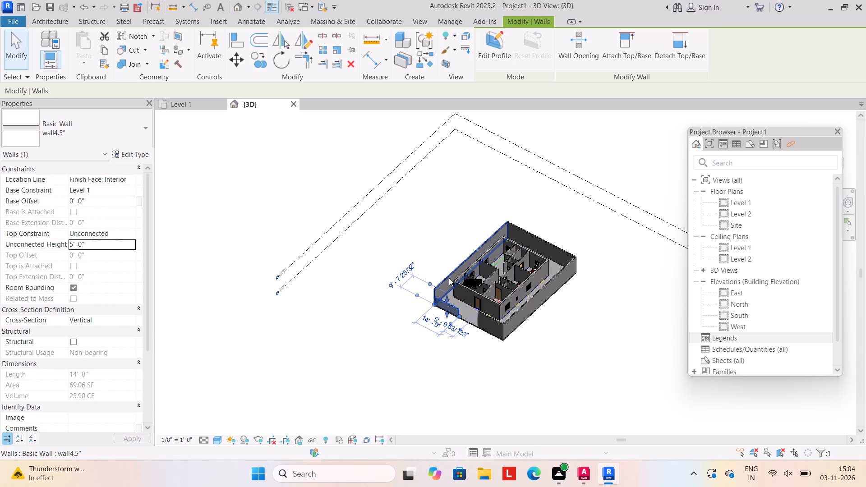
{"action": "left_click", "coordinate": [106, 240]}
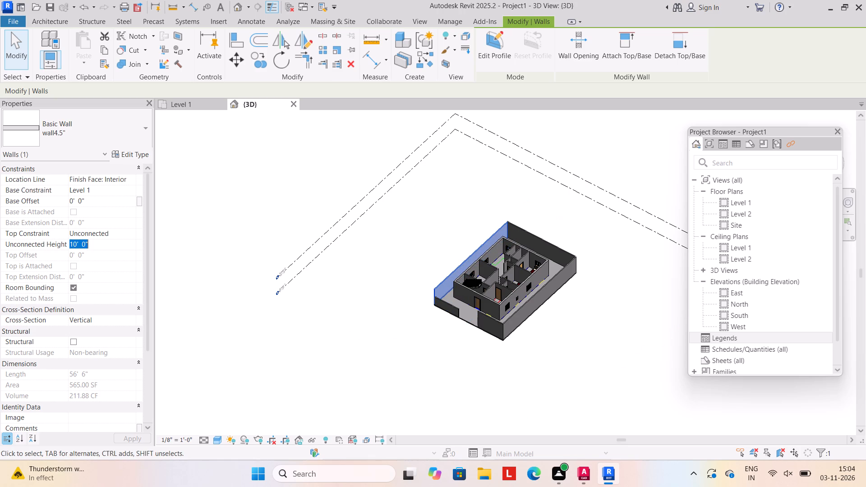
{"action": "type", "text": "5'"}
{"action": "key", "text": "Return"}
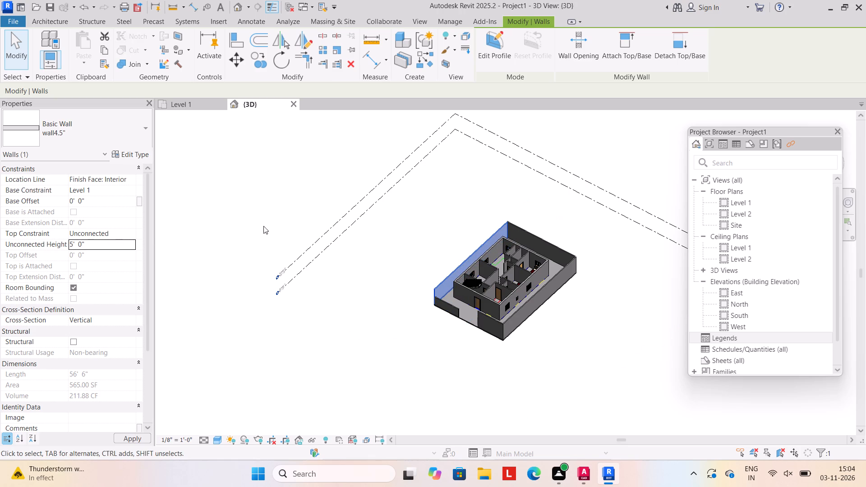
{"action": "left_click", "coordinate": [540, 235]}
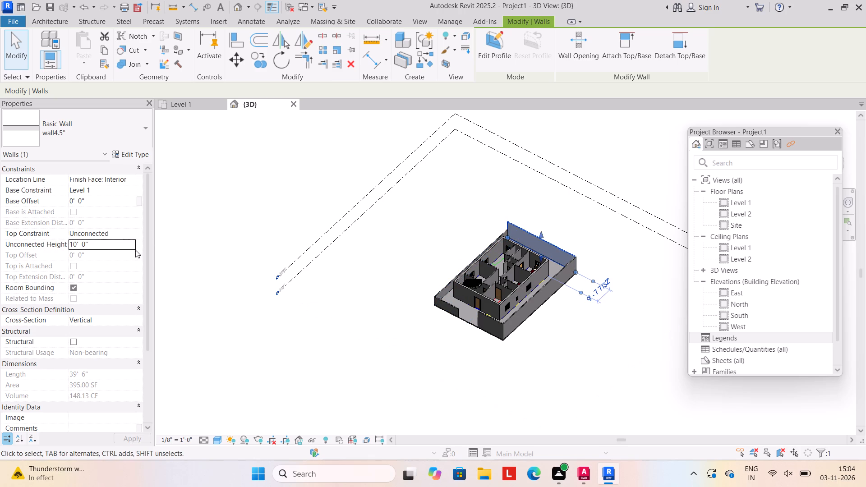
{"action": "left_click", "coordinate": [105, 240]}
{"action": "type", "text": "5'"}
{"action": "key", "text": "Return"}
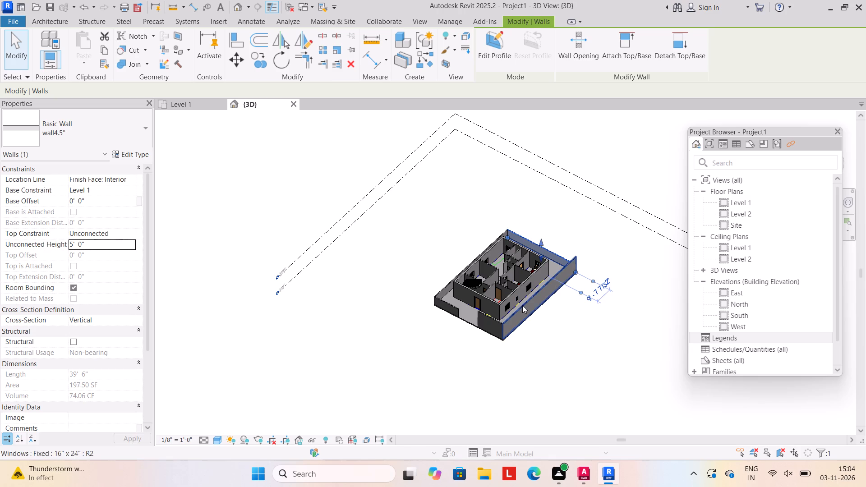
{"action": "left_click", "coordinate": [522, 305]}
{"action": "left_click", "coordinate": [119, 241]}
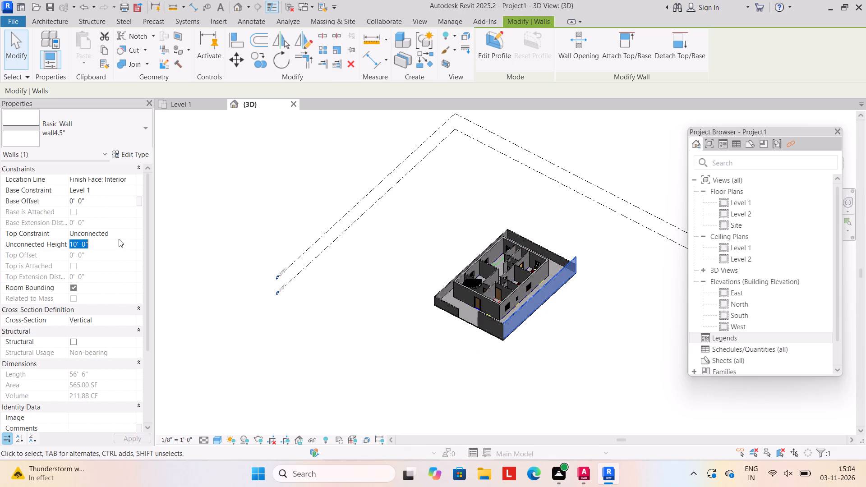
{"action": "type", "text": "5'"}
{"action": "key", "text": "Return"}
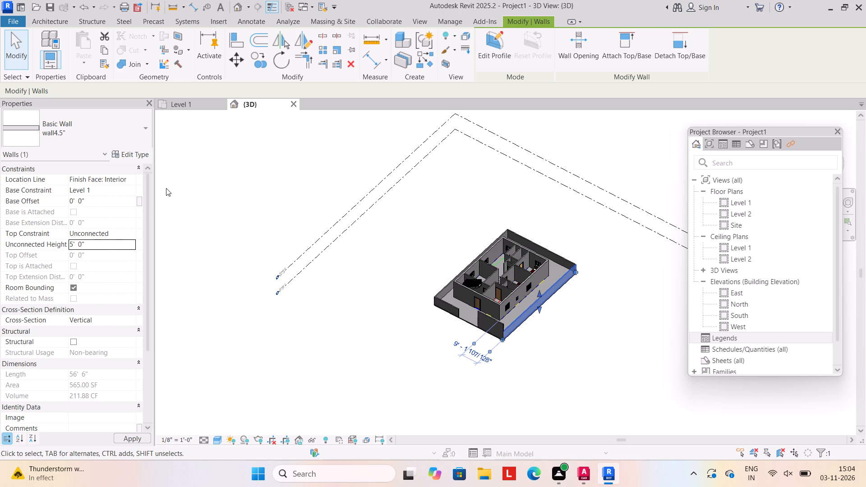
{"action": "left_click", "coordinate": [396, 328]}
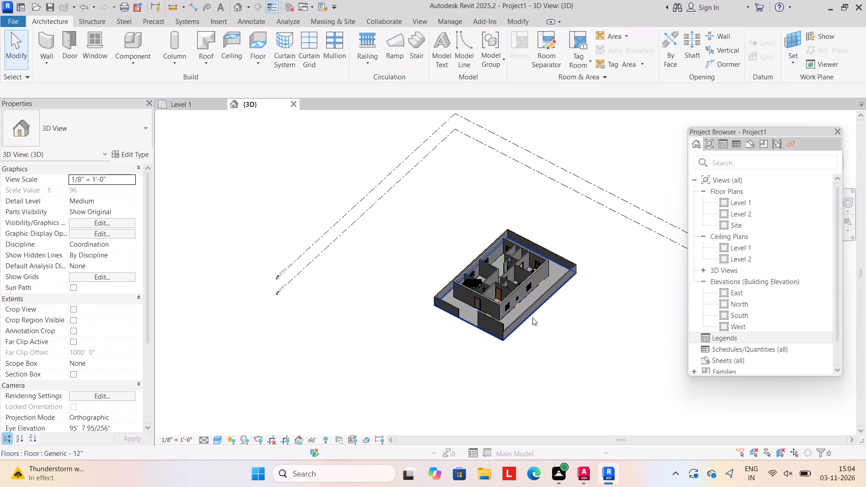
Set the unconnected height of the 14'-6" front boundary wall segment east of the entry gap to 5'.
{"action": "left_click", "coordinate": [500, 322]}
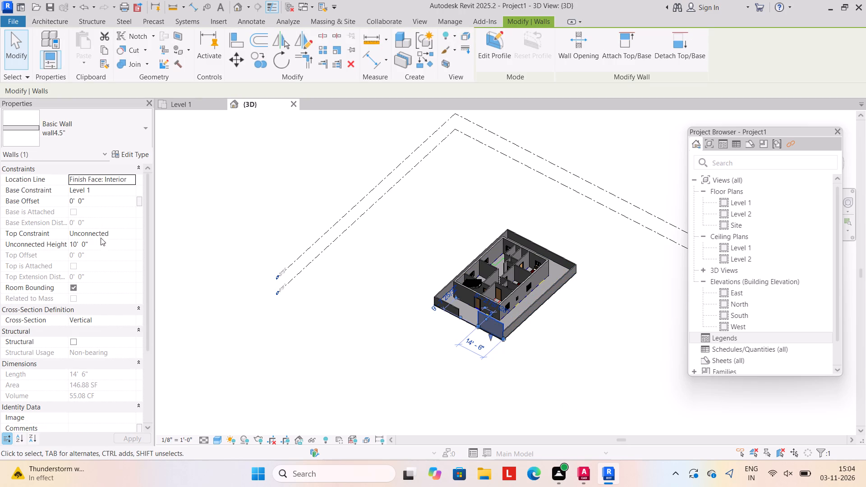
{"action": "left_click", "coordinate": [106, 243]}
{"action": "type", "text": "5'"}
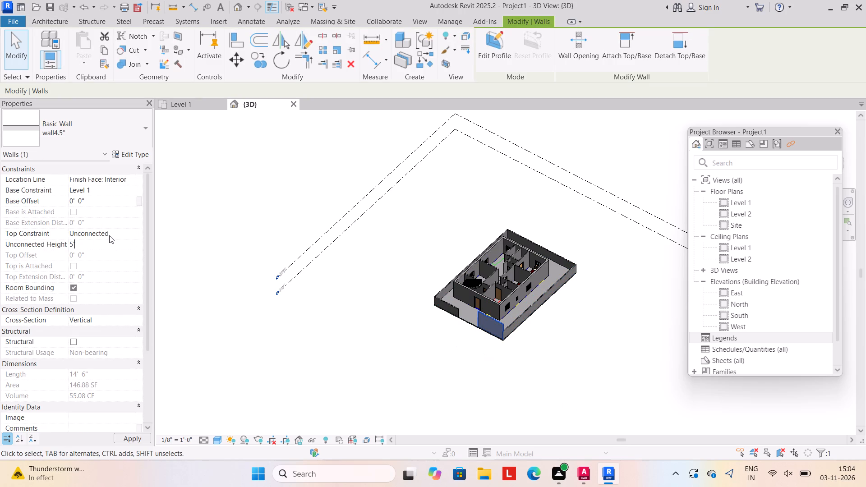
{"action": "key", "text": "Return"}
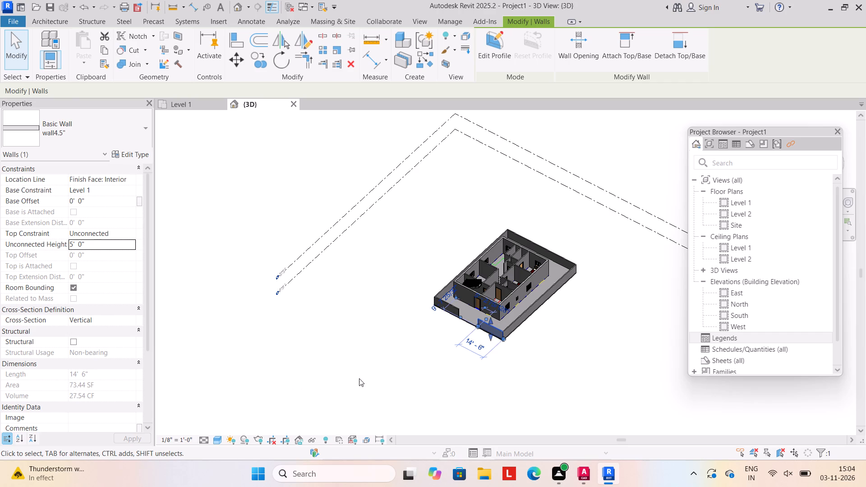
{"action": "left_click", "coordinate": [359, 378]}
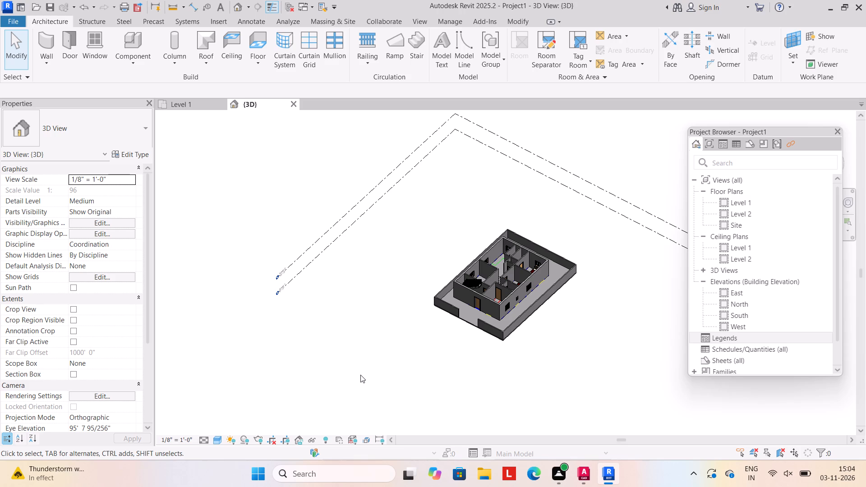
Examine the house and its boundary wall from the front entry side in 3D.
{"action": "middle_click_drag", "start_coordinate": [366, 404], "coordinate": [372, 340], "text": "shift"}
{"action": "scroll", "coordinate": [372, 340], "scroll_direction": "up", "scroll_amount": 1}
{"action": "middle_click_drag", "start_coordinate": [378, 351], "coordinate": [397, 345], "text": "shift"}
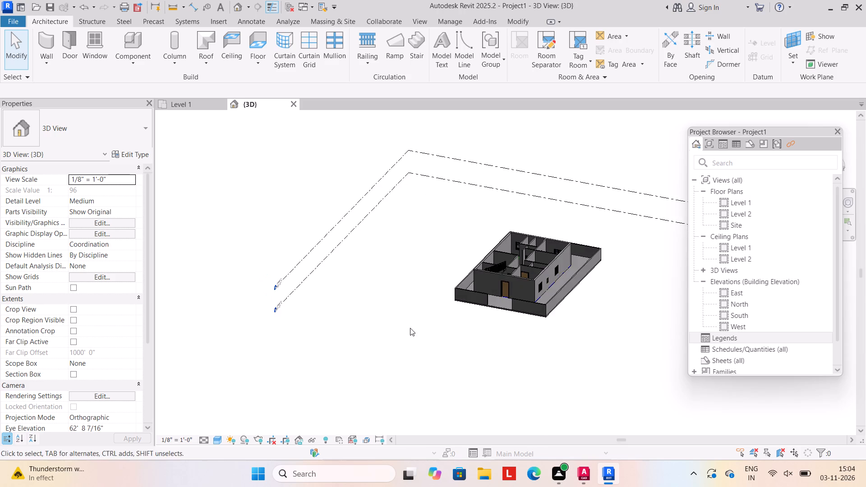
{"action": "middle_click_drag", "start_coordinate": [410, 328], "coordinate": [325, 345]}
{"action": "middle_click_drag", "start_coordinate": [402, 348], "coordinate": [433, 345], "text": "shift"}
{"action": "scroll", "coordinate": [431, 345], "scroll_direction": "up", "scroll_amount": 2}
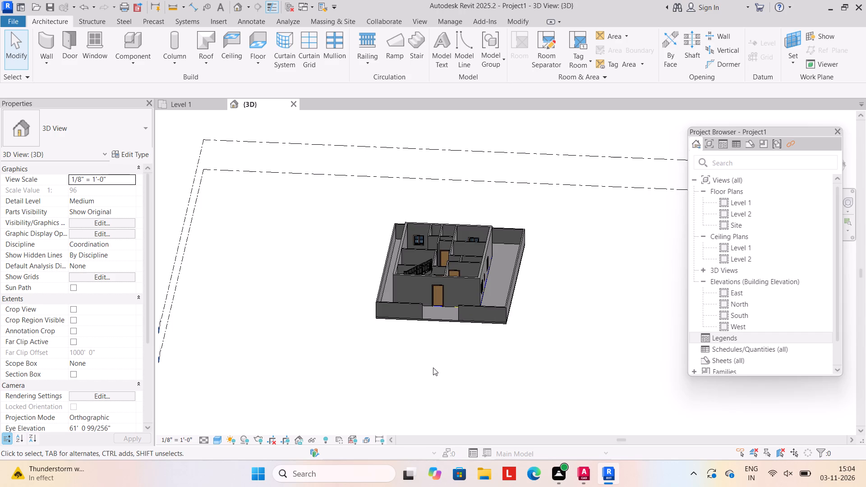
{"action": "scroll", "coordinate": [412, 312], "scroll_direction": "up", "scroll_amount": 4}
{"action": "middle_click_drag", "start_coordinate": [415, 321], "coordinate": [394, 341]}
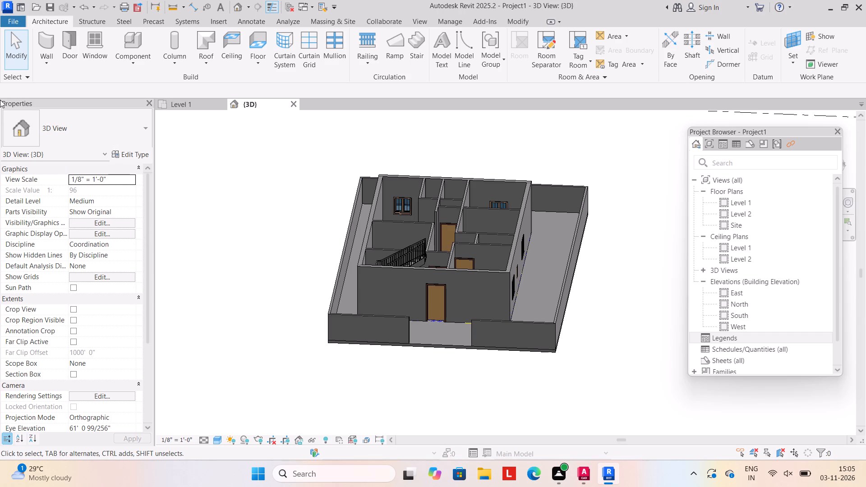
Load the gate family gate_7956.0002 from the Gate folder of the SHUBHAM CITY library as a component.
{"action": "left_click", "coordinate": [124, 60]}
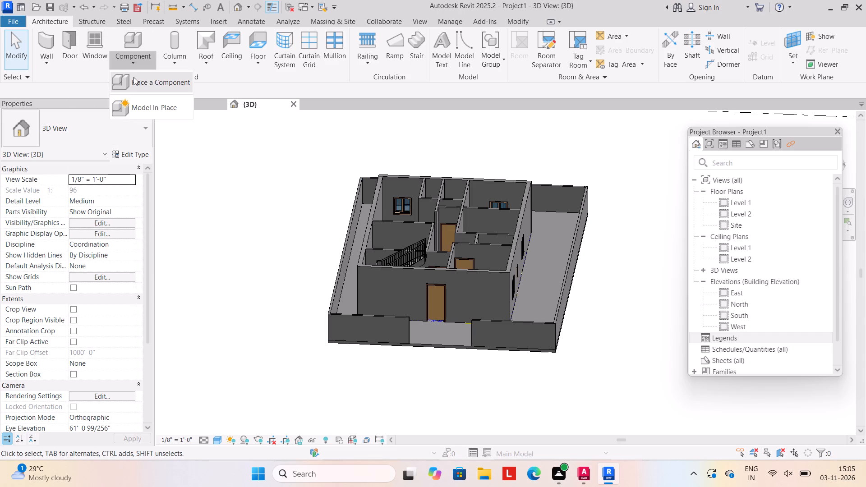
{"action": "left_click", "coordinate": [134, 77]}
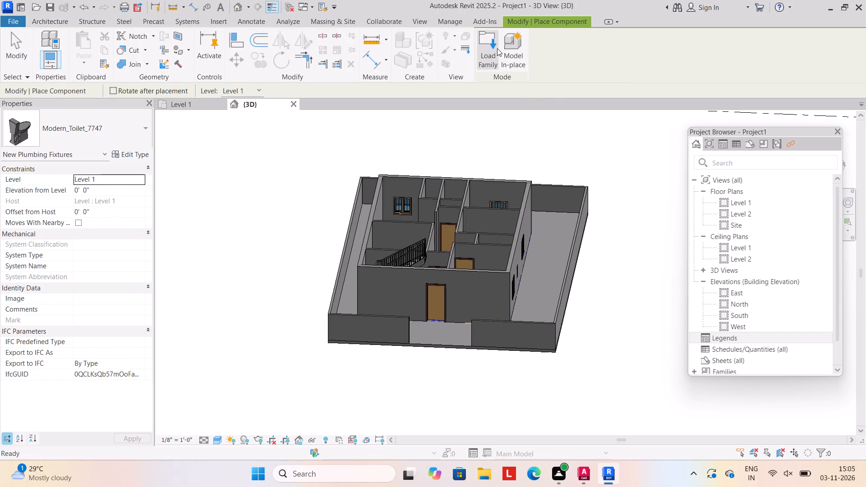
{"action": "left_click", "coordinate": [487, 53]}
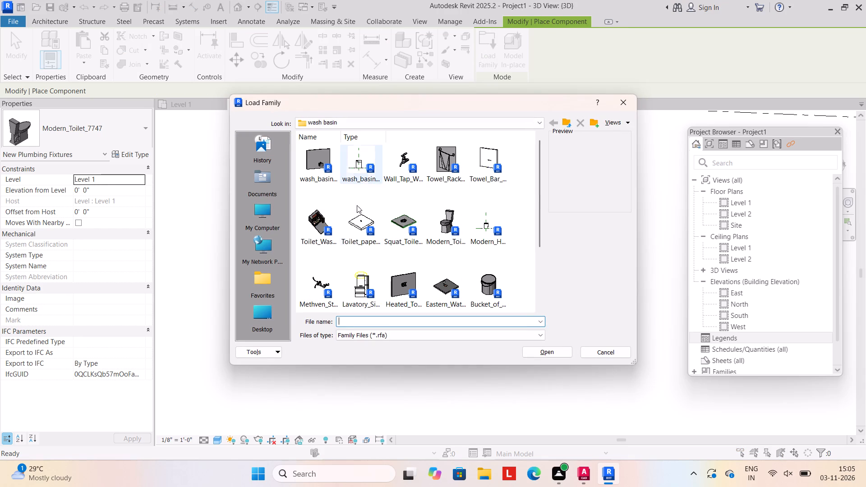
{"action": "scroll", "coordinate": [357, 212], "scroll_direction": "down", "scroll_amount": 4}
{"action": "scroll", "coordinate": [466, 145], "scroll_direction": "up", "scroll_amount": 4}
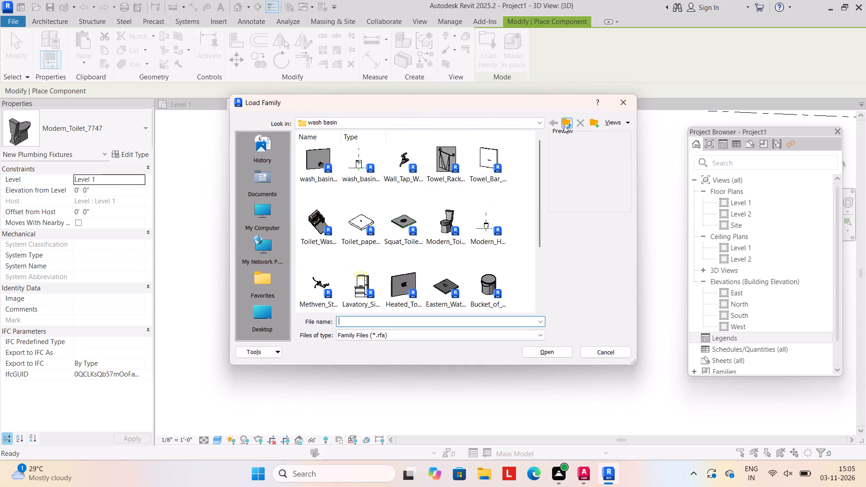
{"action": "left_click", "coordinate": [566, 124]}
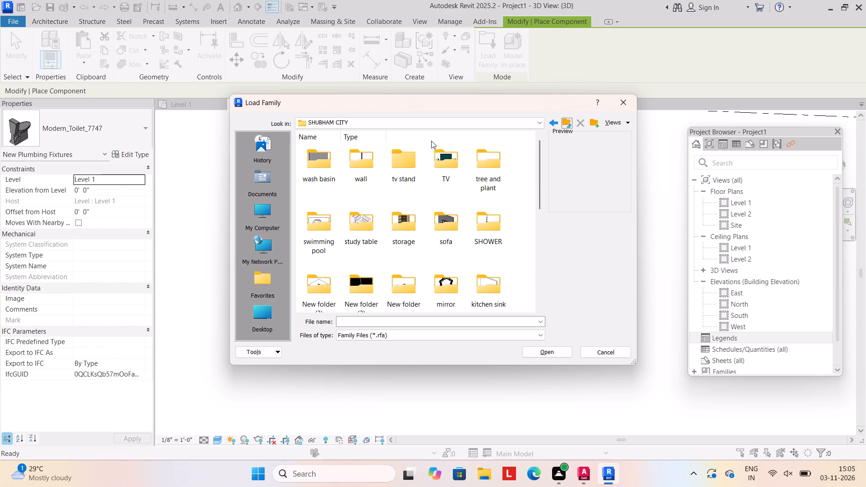
{"action": "scroll", "coordinate": [415, 175], "scroll_direction": "down", "scroll_amount": 4}
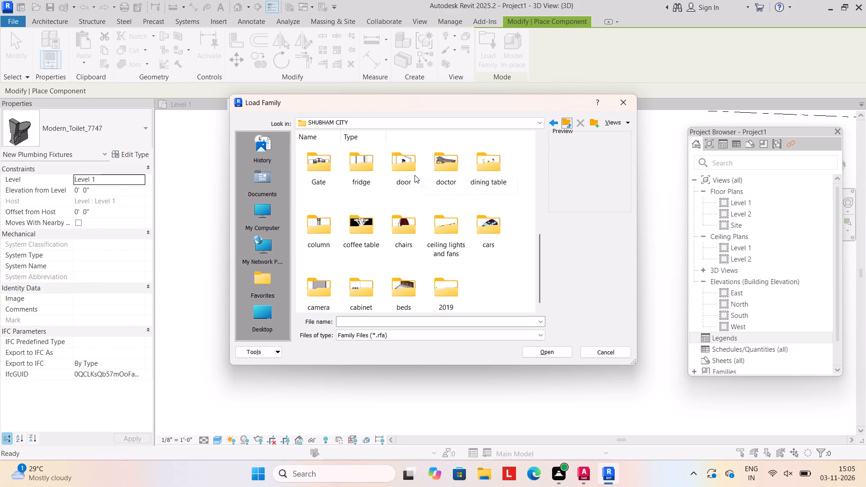
{"action": "scroll", "coordinate": [415, 175], "scroll_direction": "up", "scroll_amount": 8}
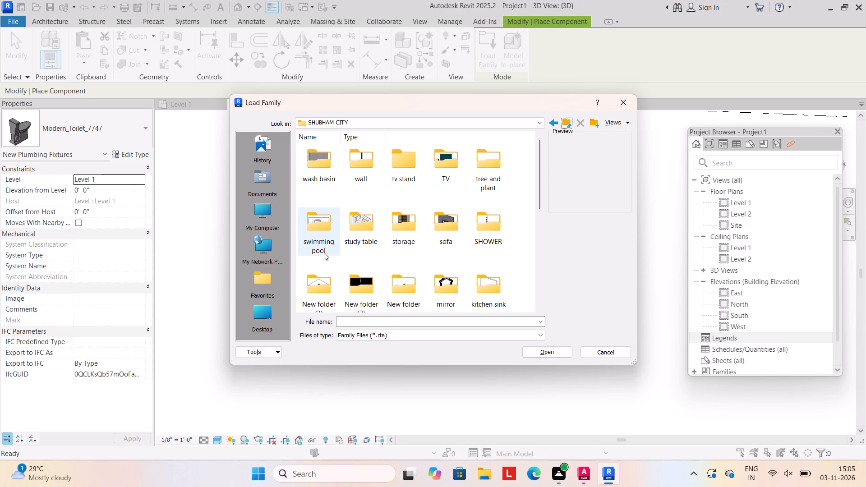
{"action": "scroll", "coordinate": [437, 263], "scroll_direction": "down", "scroll_amount": 5}
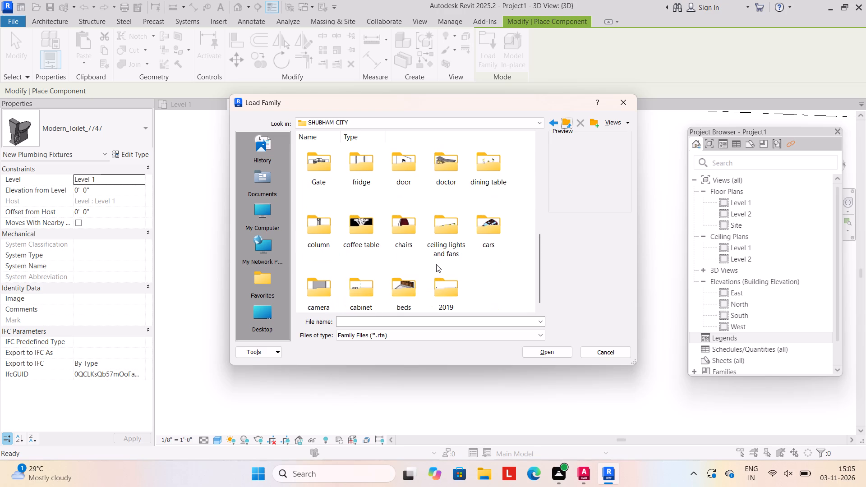
{"action": "scroll", "coordinate": [436, 282], "scroll_direction": "down", "scroll_amount": 4}
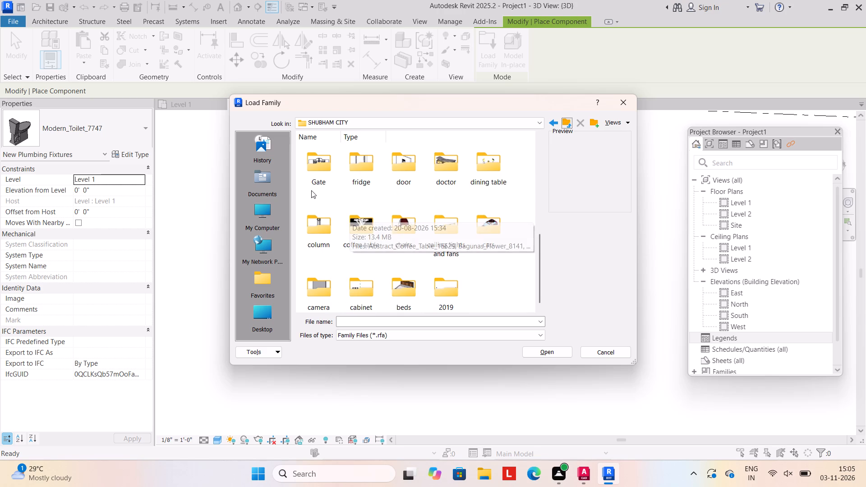
{"action": "double_click", "coordinate": [314, 165]}
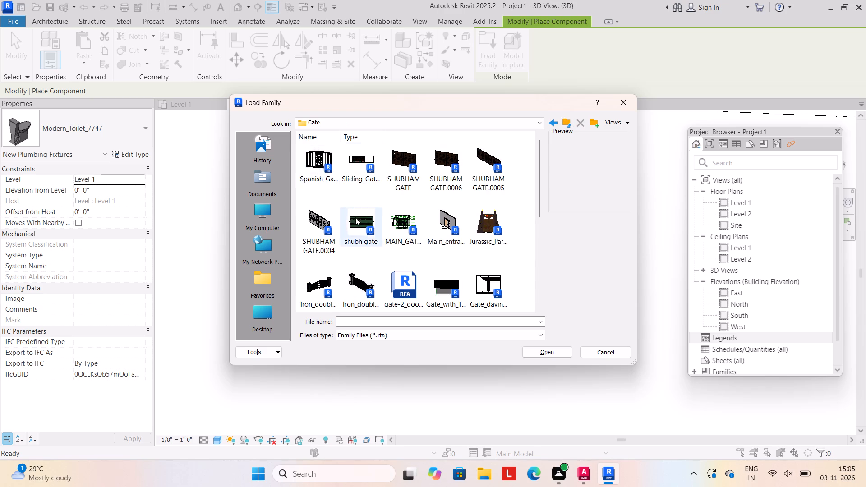
{"action": "scroll", "coordinate": [356, 219], "scroll_direction": "down", "scroll_amount": 4}
{"action": "left_click", "coordinate": [360, 208]}
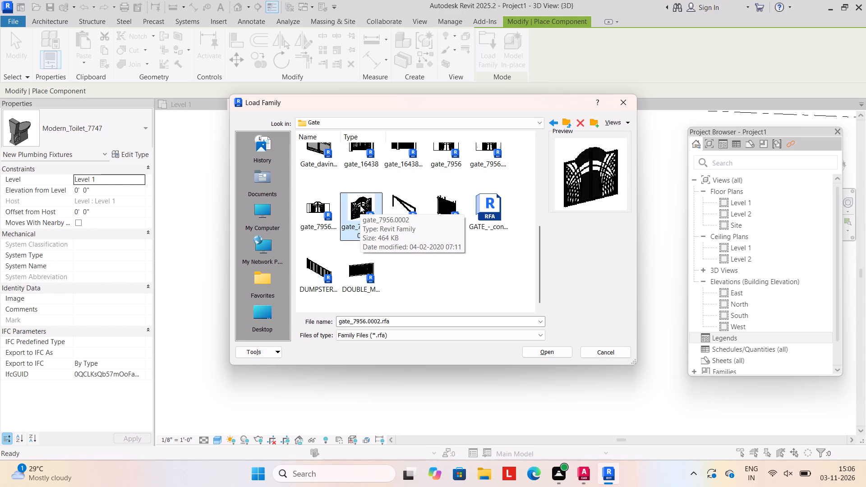
{"action": "left_click", "coordinate": [534, 349]}
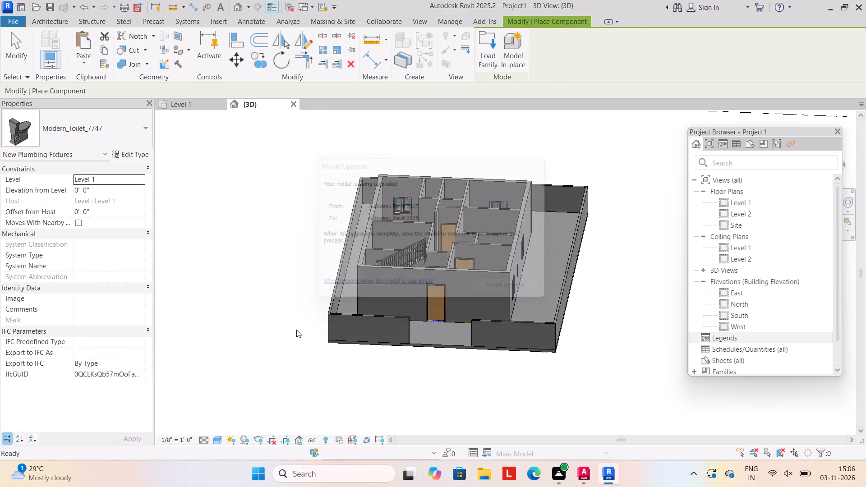
Place the gate_7956.0002 component in the entry gap of the front boundary wall on Level 1.
{"action": "scroll", "coordinate": [369, 352], "scroll_direction": "up", "scroll_amount": 3}
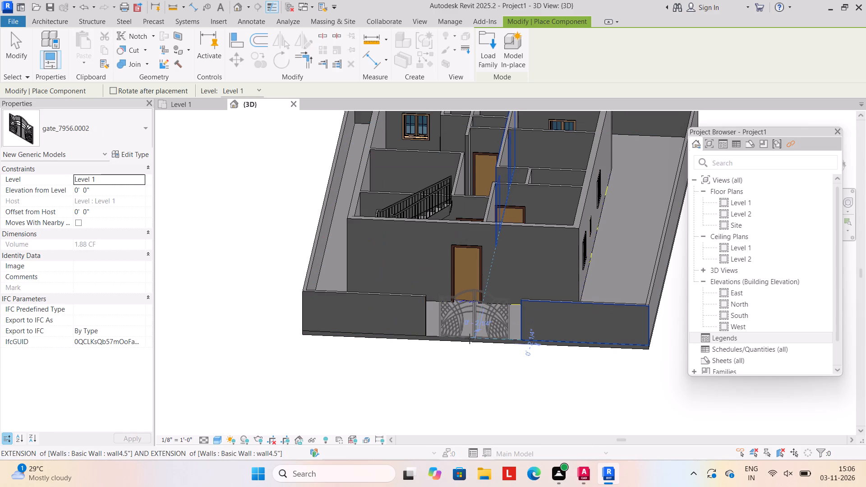
{"action": "scroll", "coordinate": [470, 339], "scroll_direction": "up", "scroll_amount": 3}
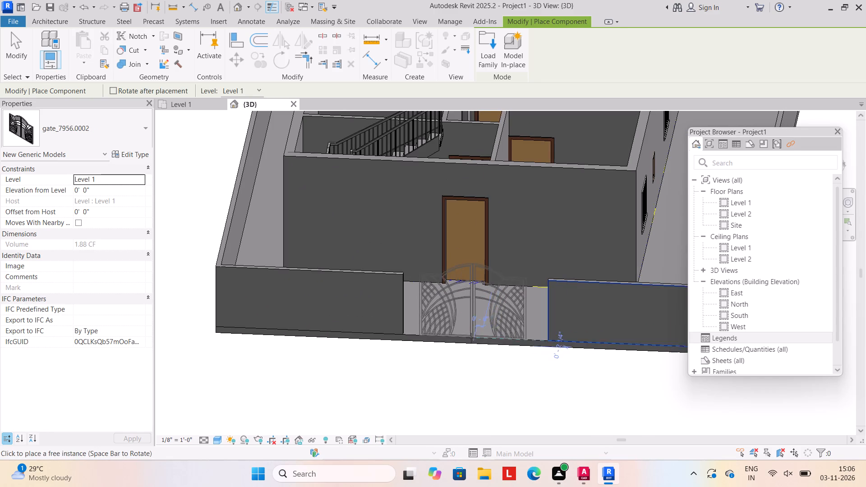
{"action": "left_click", "coordinate": [472, 337]}
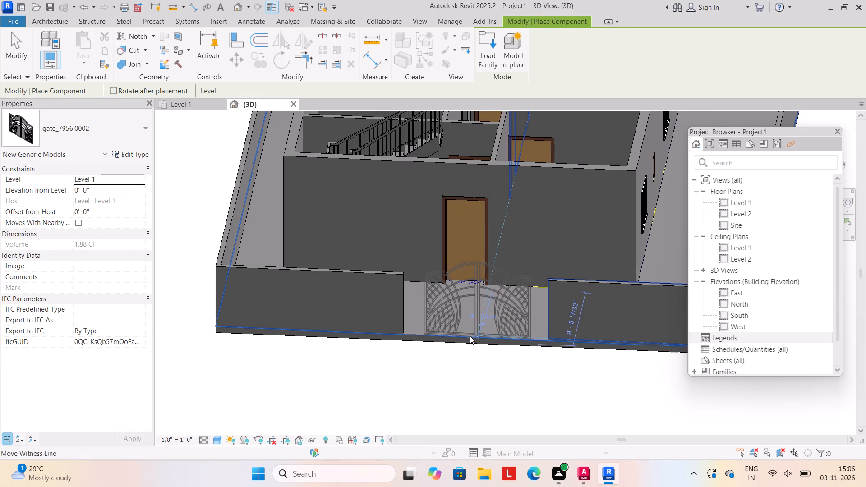
{"action": "left_click", "coordinate": [7, 65]}
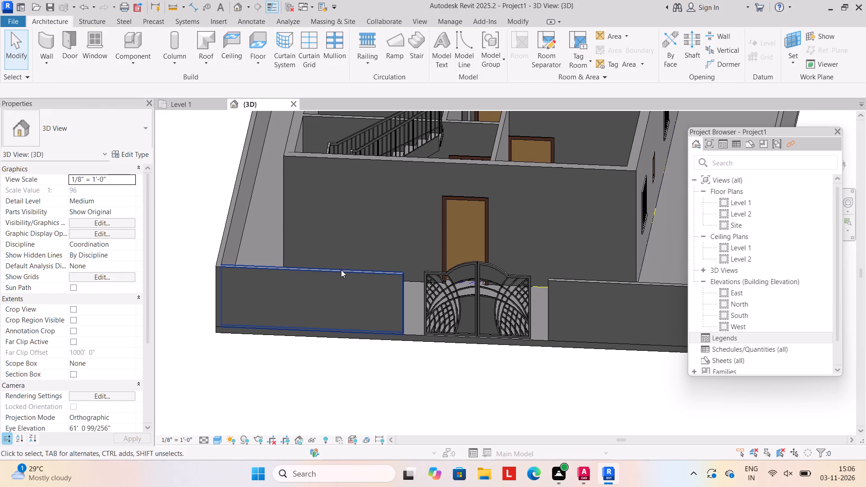
Extend the front boundary wall segment west of the entry gap until its end reaches the gate's near edge.
{"action": "left_click", "coordinate": [399, 284]}
{"action": "scroll", "coordinate": [235, 316], "scroll_direction": "down", "scroll_amount": 1}
{"action": "middle_click_drag", "start_coordinate": [235, 316], "coordinate": [234, 317]}
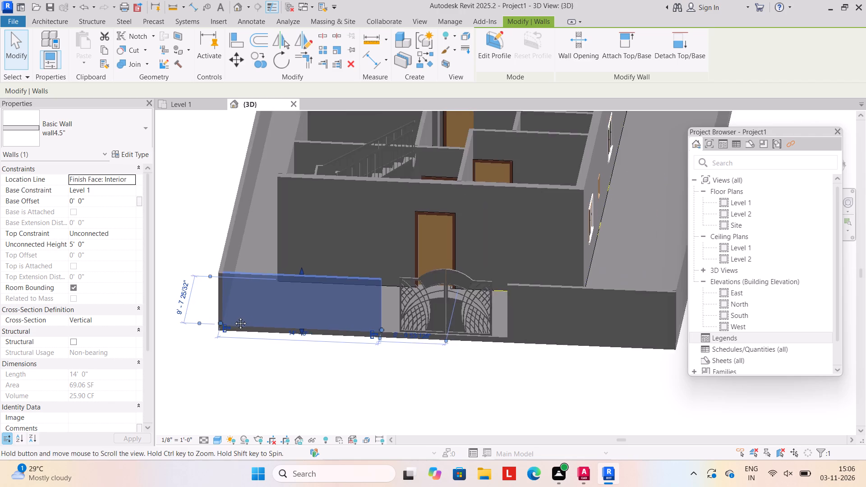
{"action": "middle_click_drag", "start_coordinate": [234, 317], "coordinate": [154, 296]}
{"action": "scroll", "coordinate": [270, 303], "scroll_direction": "up", "scroll_amount": 4}
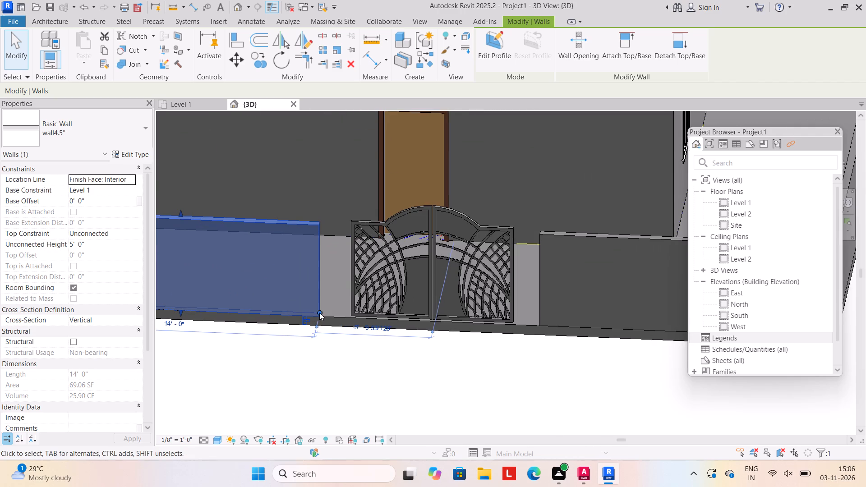
{"action": "left_click_drag", "start_coordinate": [319, 312], "coordinate": [348, 317]}
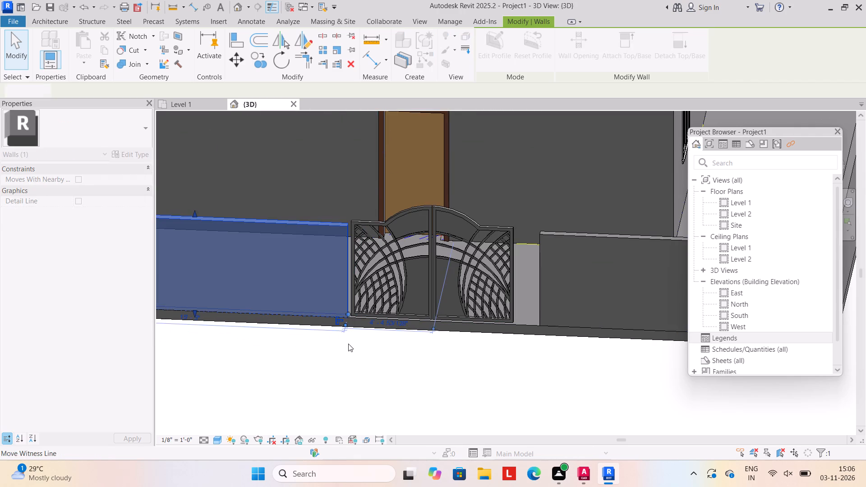
Nudge the gate slightly west so it sits against the end of the extended front wall segment.
{"action": "scroll", "coordinate": [348, 350], "scroll_direction": "down", "scroll_amount": 3}
{"action": "middle_click_drag", "start_coordinate": [326, 354], "coordinate": [291, 351]}
{"action": "left_click", "coordinate": [330, 309]}
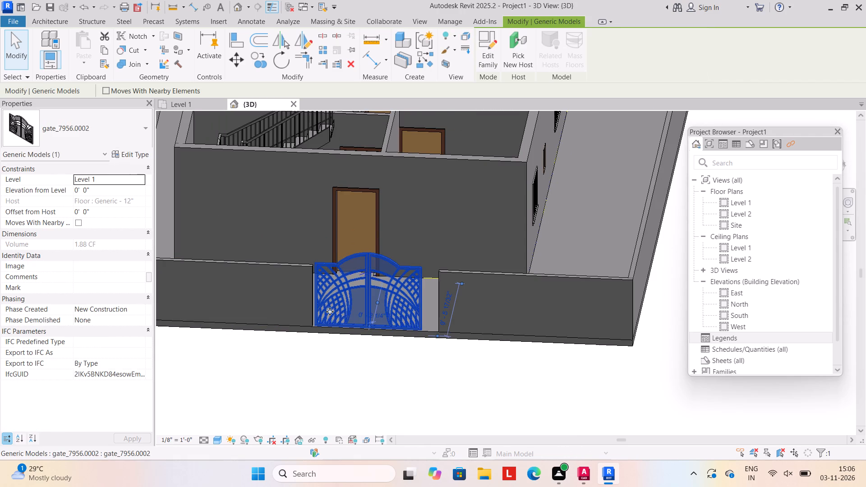
{"action": "key", "text": "Left"}
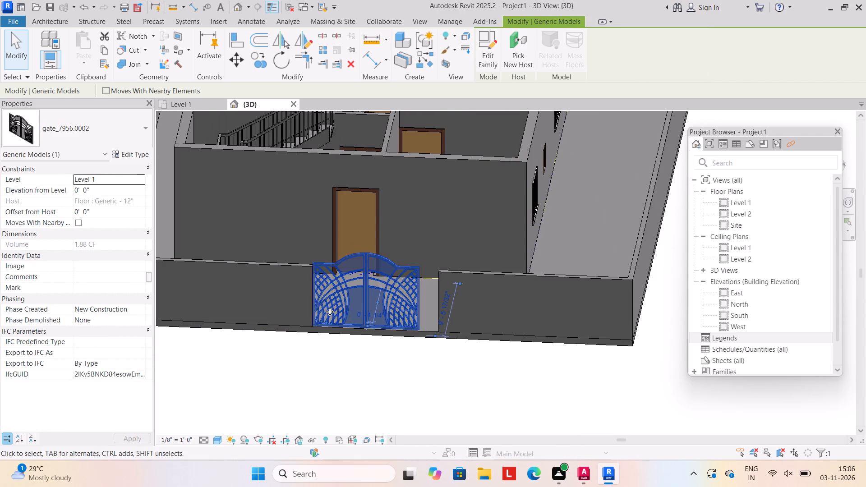
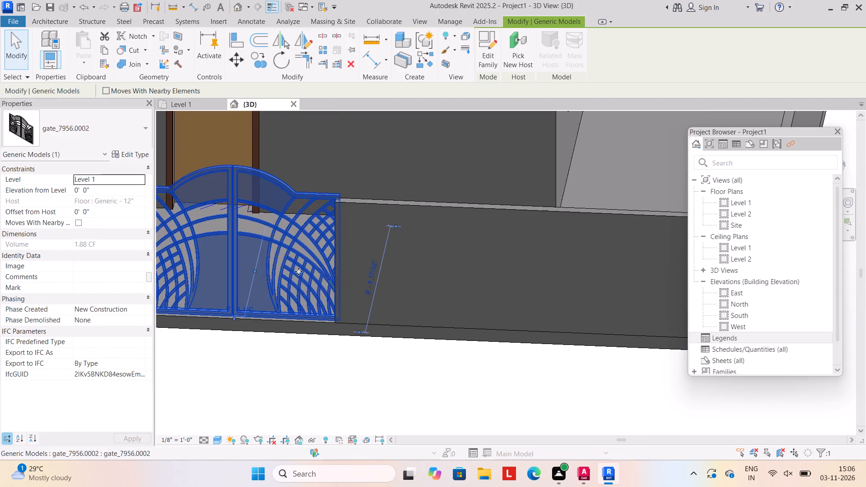
Nudge the gate slightly outward toward the front so it lines up with the front boundary wall.
{"action": "key", "text": "Down"}
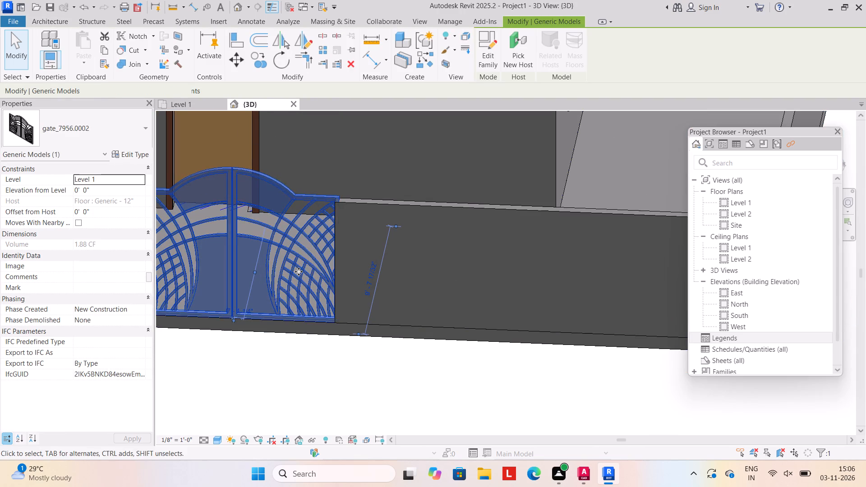
{"action": "key", "text": "Down"}
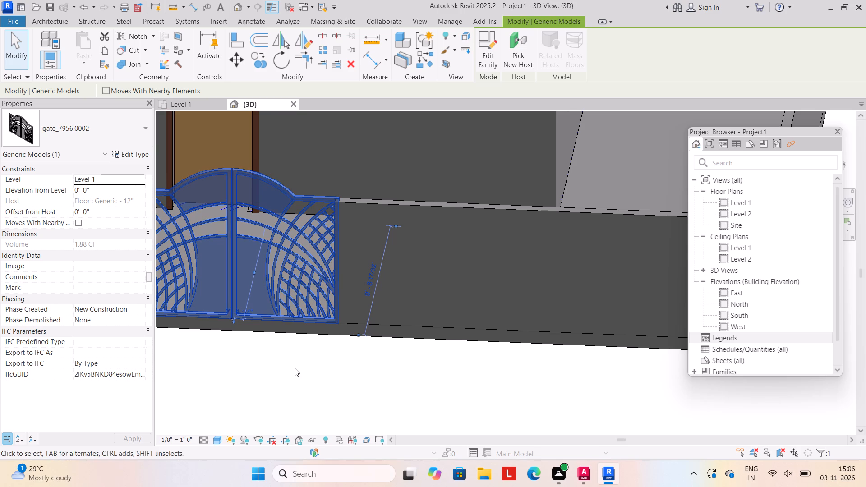
{"action": "left_click", "coordinate": [295, 368]}
{"action": "scroll", "coordinate": [295, 368], "scroll_direction": "down", "scroll_amount": 5}
{"action": "middle_click_drag", "start_coordinate": [302, 371], "coordinate": [359, 381]}
{"action": "scroll", "coordinate": [359, 387], "scroll_direction": "down", "scroll_amount": 4}
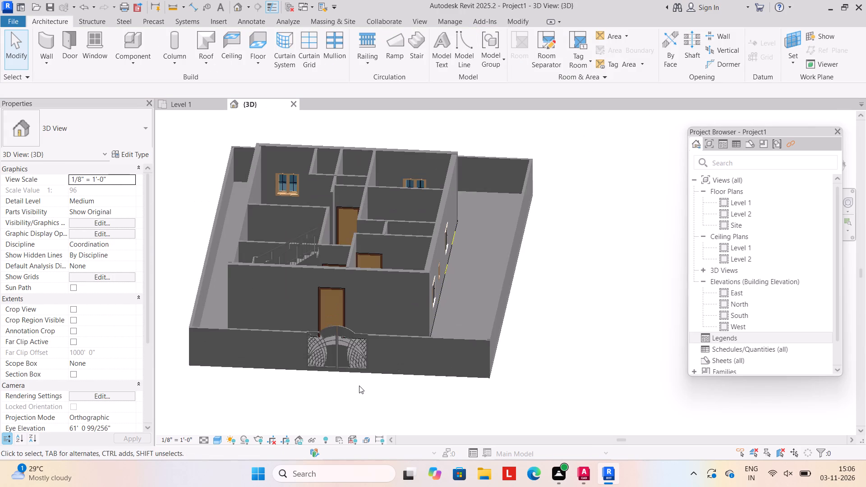
Create a flat footprint roof on Level 2 as a rectangle offset 2' outside the house's exterior walls, and attach the walls to it.
{"action": "left_click", "coordinate": [180, 106]}
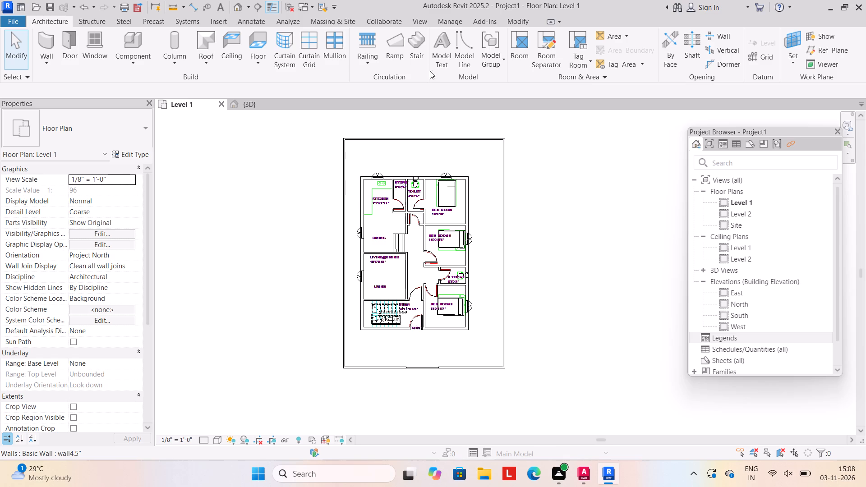
{"action": "scroll", "coordinate": [397, 181], "scroll_direction": "up", "scroll_amount": 4}
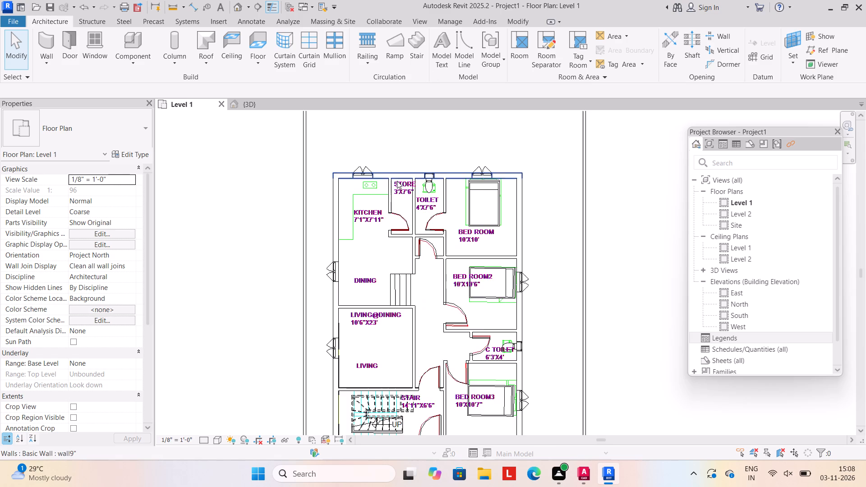
{"action": "scroll", "coordinate": [328, 178], "scroll_direction": "down", "scroll_amount": 2}
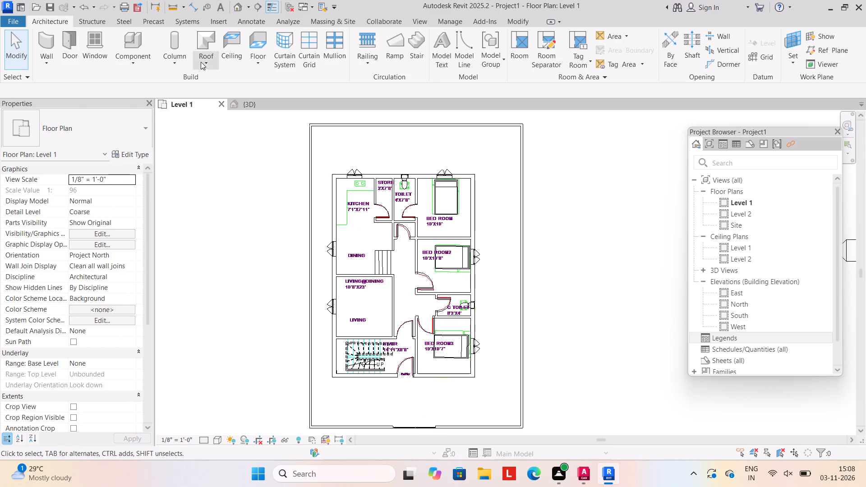
{"action": "left_click", "coordinate": [205, 57]}
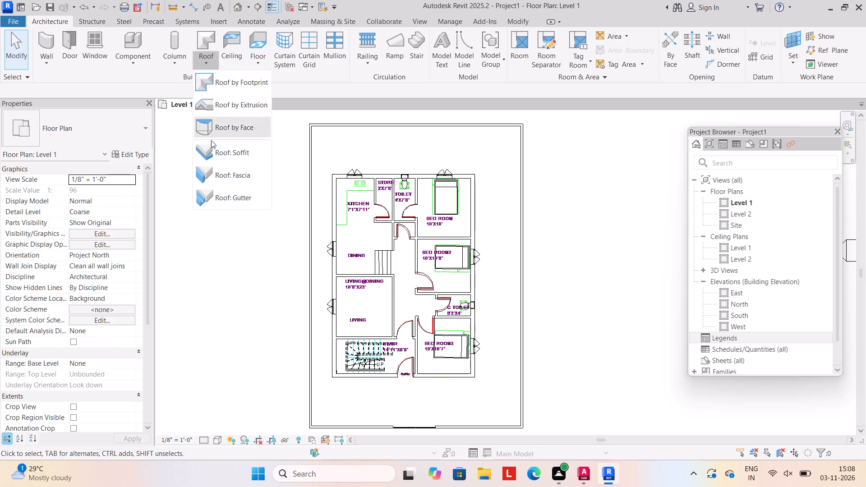
{"action": "left_click", "coordinate": [236, 80]}
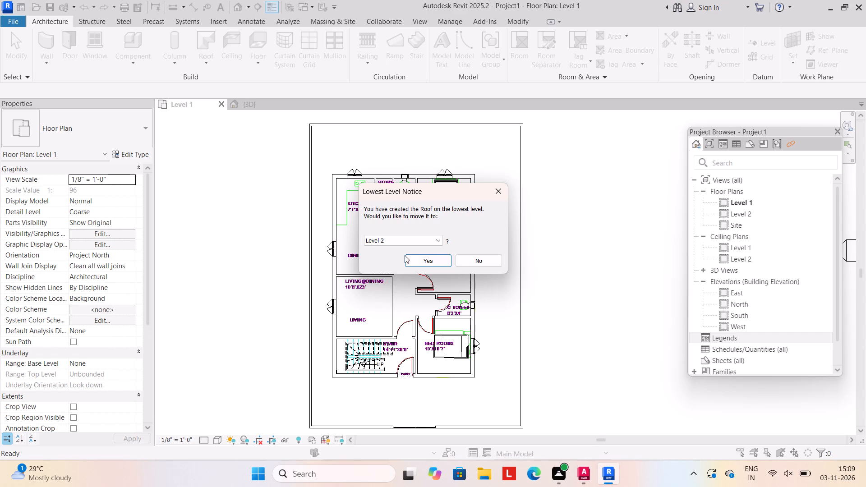
{"action": "left_click", "coordinate": [430, 257]}
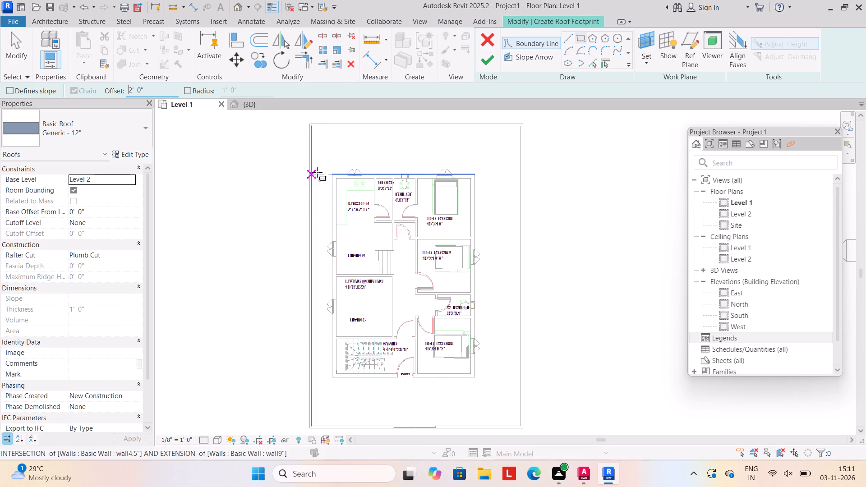
{"action": "left_click", "coordinate": [332, 171]}
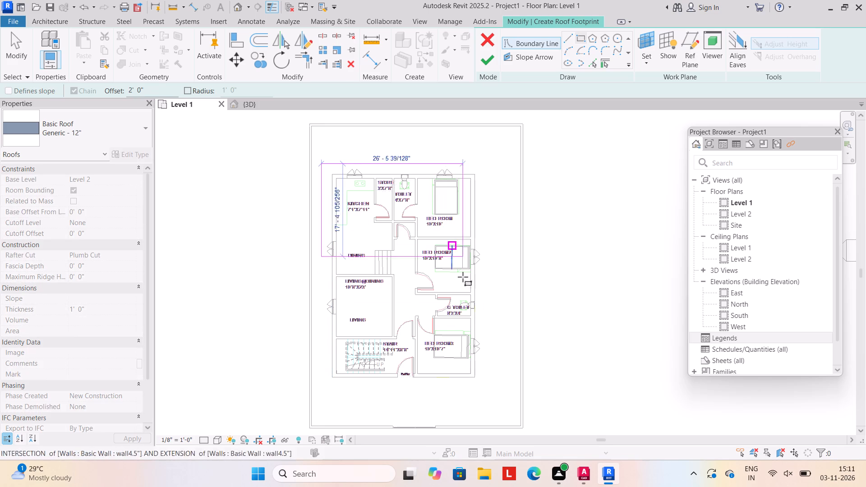
{"action": "left_click", "coordinate": [478, 379]}
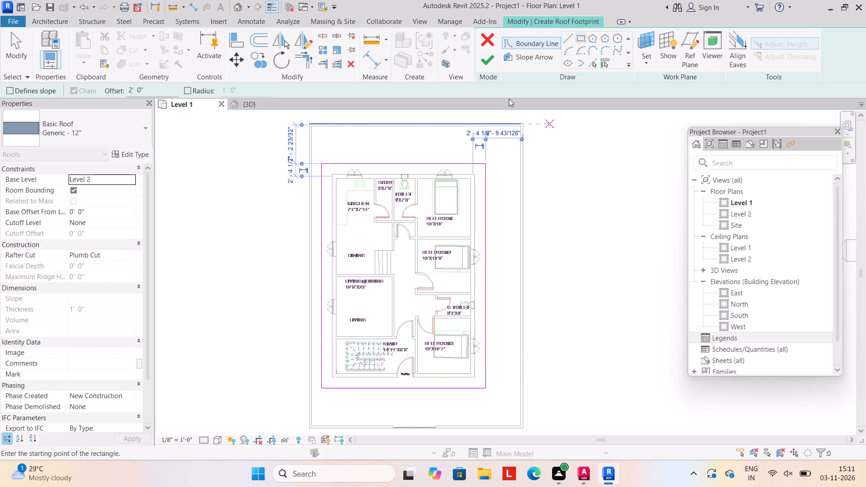
{"action": "left_click", "coordinate": [483, 58]}
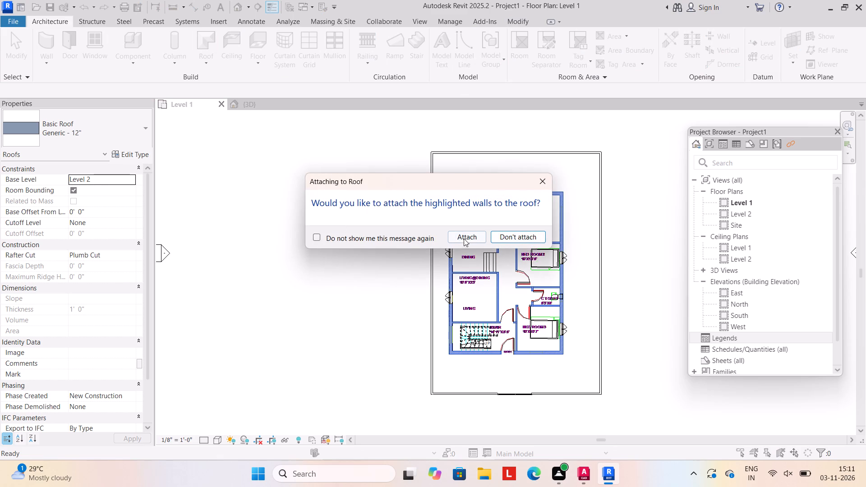
{"action": "left_click", "coordinate": [464, 238]}
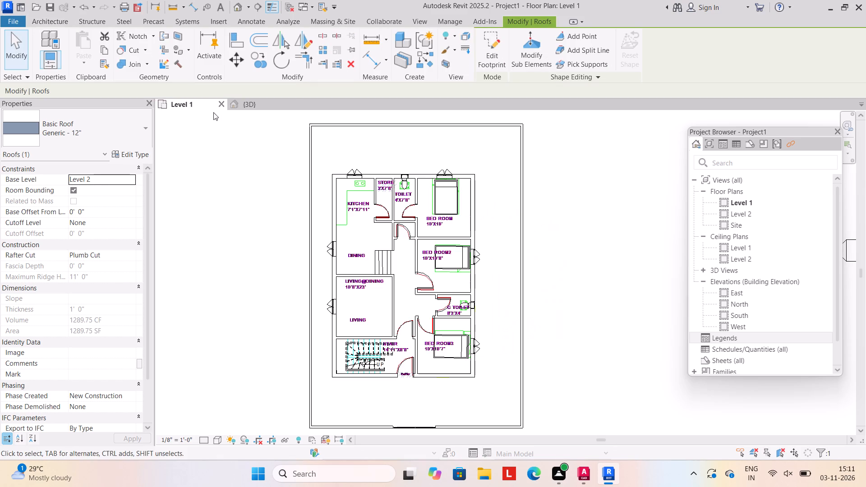
Set the structure layer thickness of the Generic - 12" roof type to 6".
{"action": "left_click", "coordinate": [250, 103]}
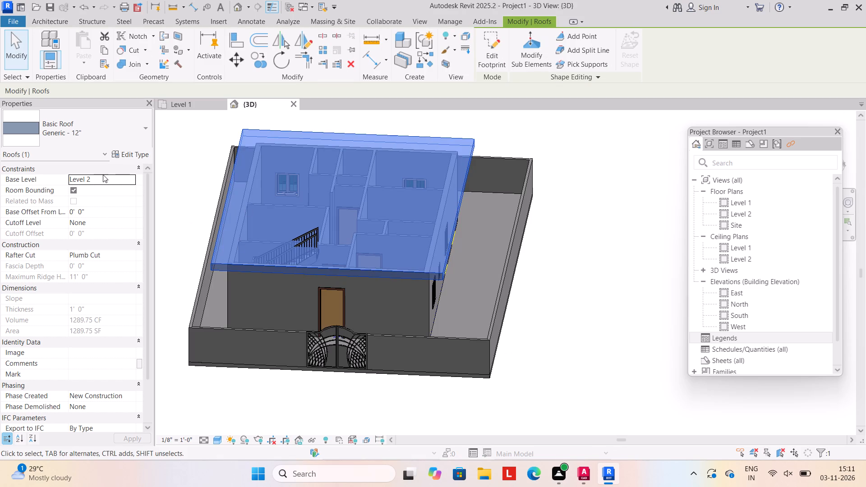
{"action": "left_click", "coordinate": [149, 156]}
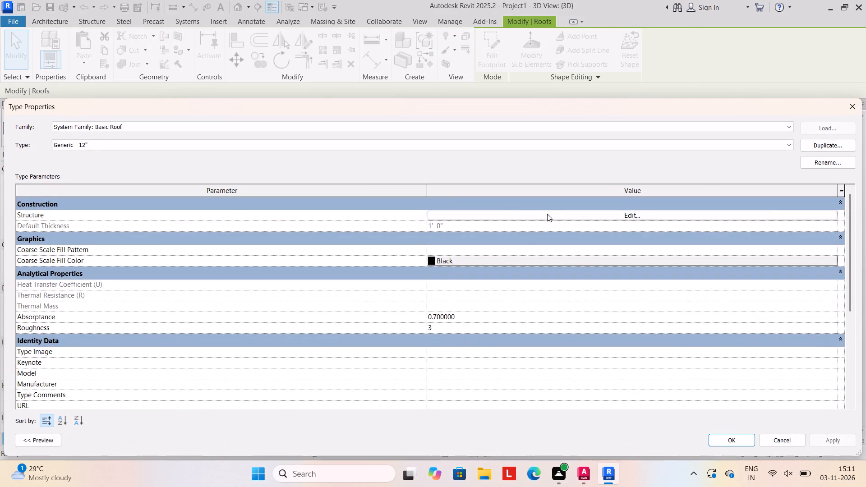
{"action": "left_click", "coordinate": [548, 216]}
{"action": "left_click", "coordinate": [479, 215]}
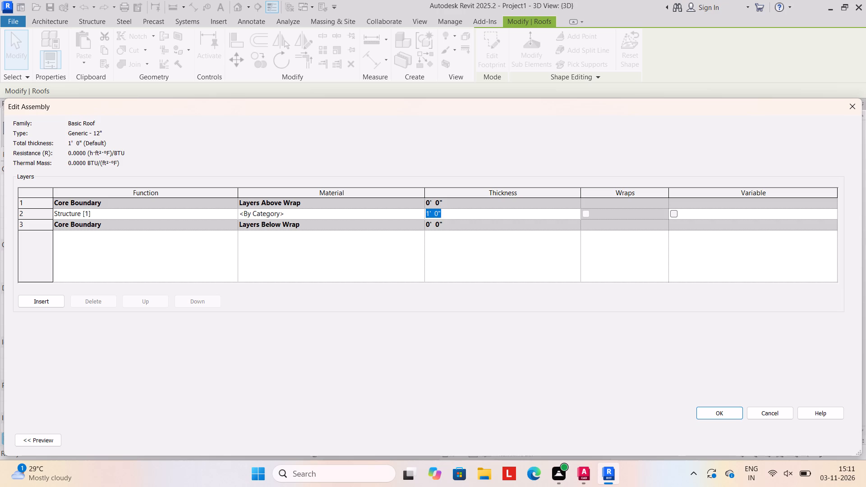
{"action": "type", "text": "6\""}
{"action": "key", "text": "Return"}
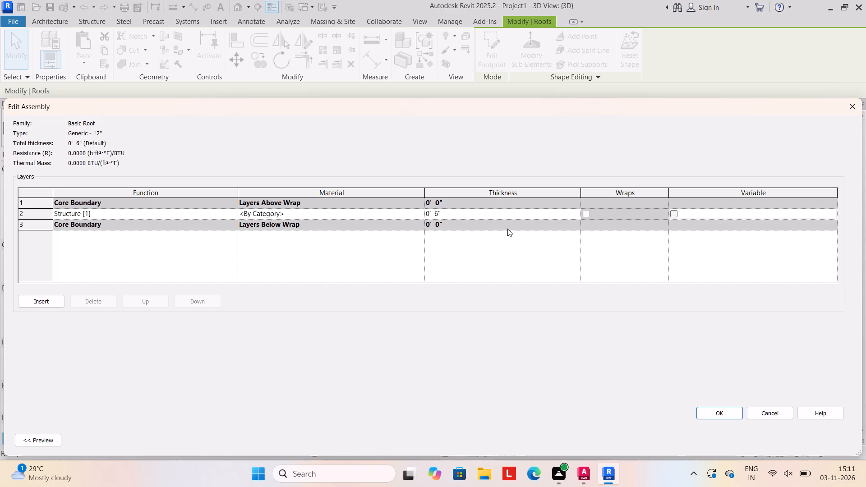
{"action": "left_click", "coordinate": [713, 413]}
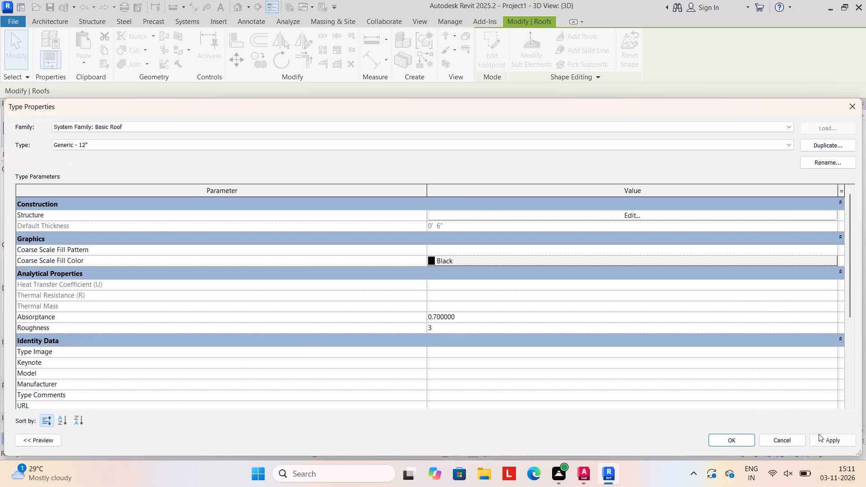
{"action": "left_click", "coordinate": [834, 439]}
{"action": "left_click", "coordinate": [730, 441]}
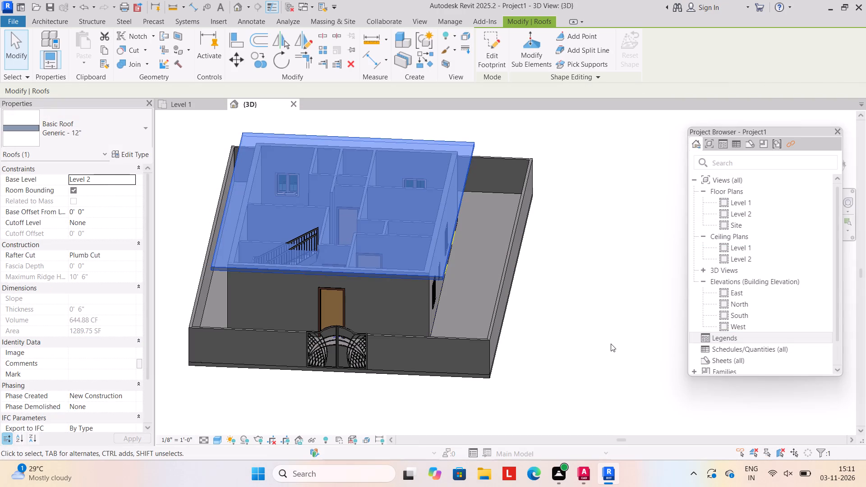
{"action": "left_click", "coordinate": [611, 344]}
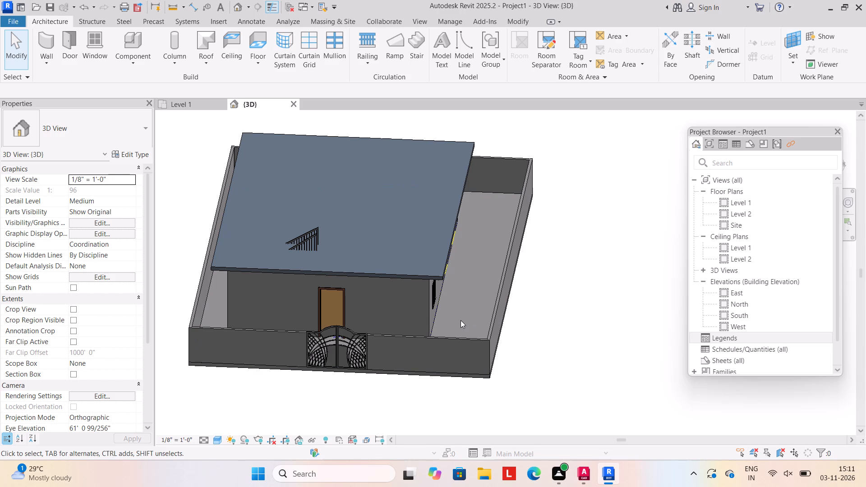
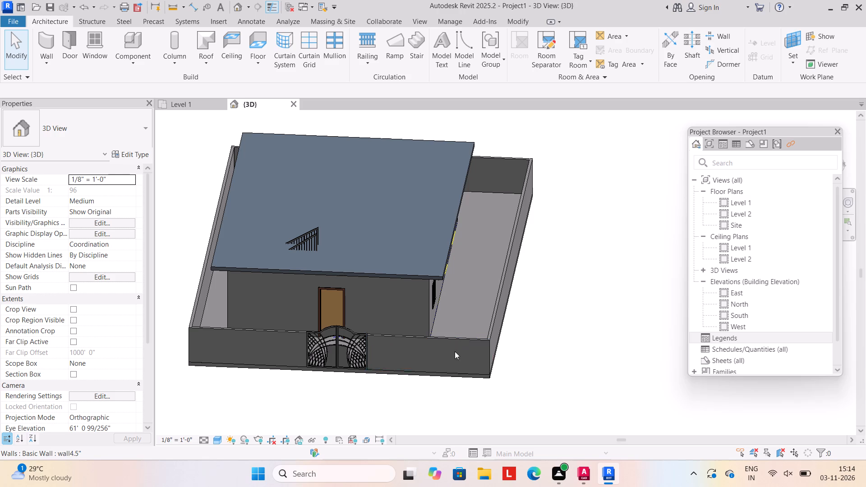
Open the North elevation and temporarily hide the five boundary walls seen around the house.
{"action": "double_click", "coordinate": [752, 308]}
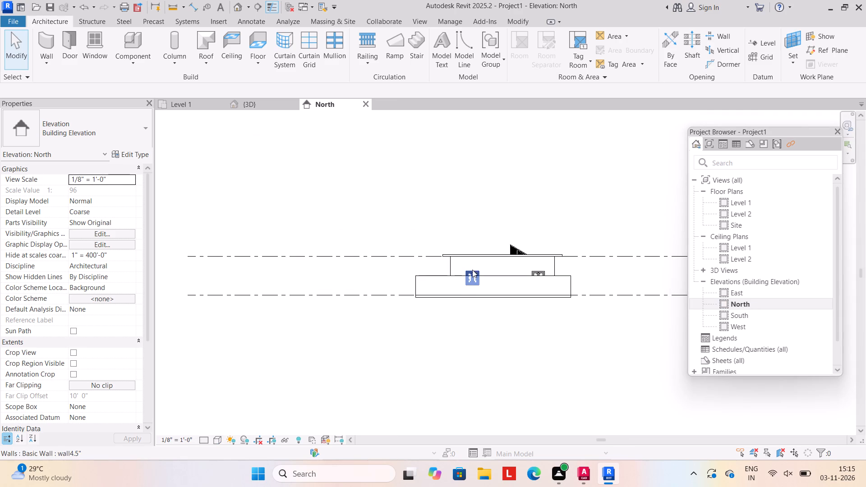
{"action": "left_click", "coordinate": [450, 274]}
{"action": "type", "text": "hh"}
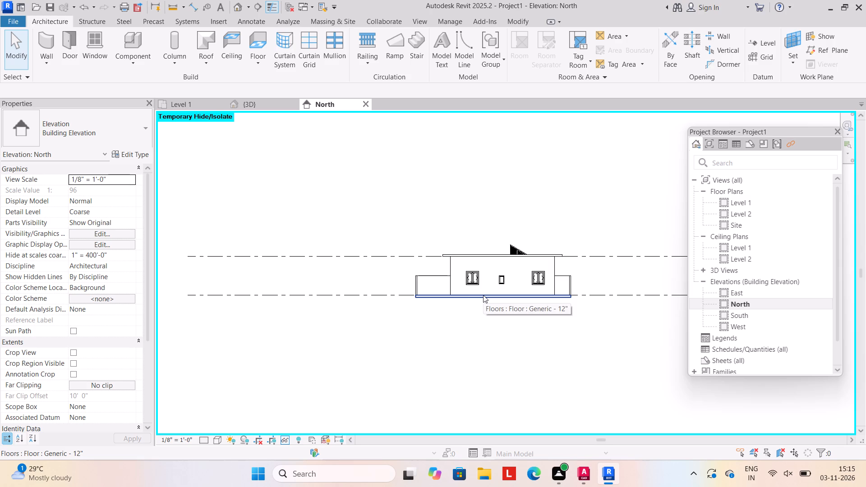
{"action": "left_click", "coordinate": [428, 273]}
{"action": "type", "text": "hh"}
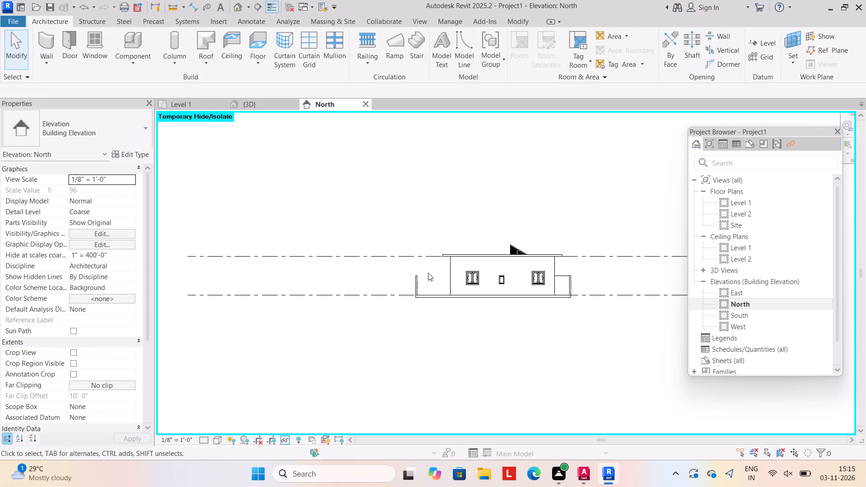
{"action": "left_click", "coordinate": [563, 273]}
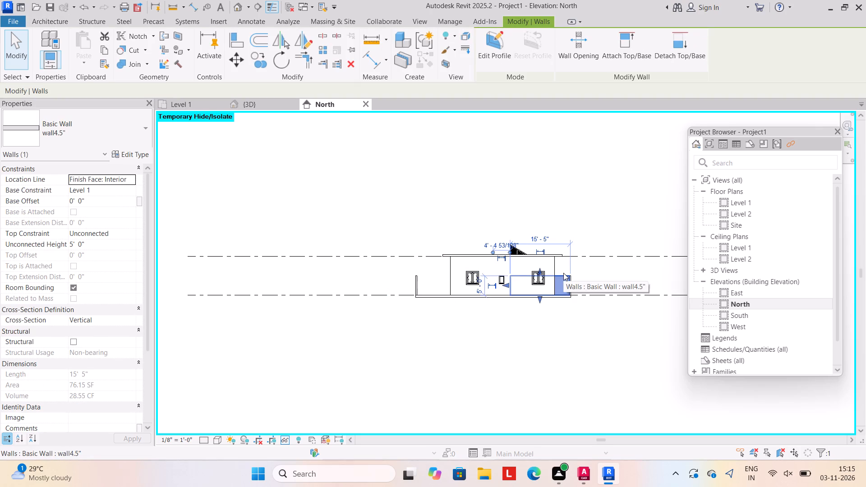
{"action": "type", "text": "hh"}
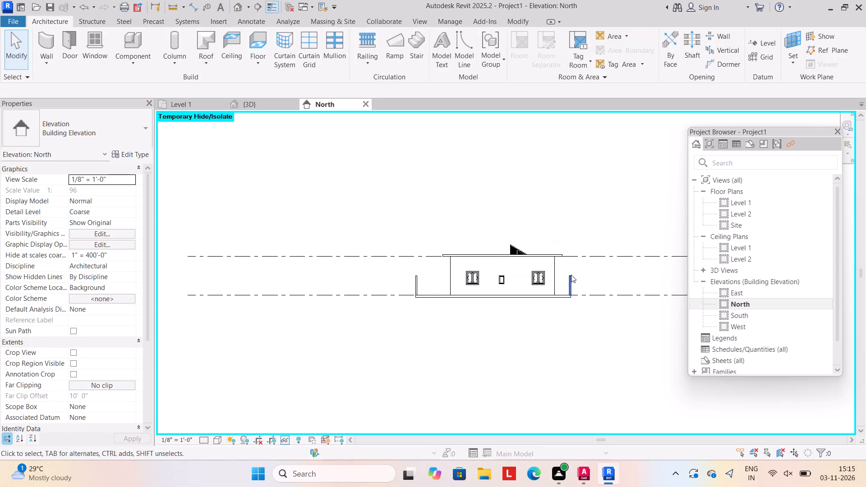
{"action": "left_click", "coordinate": [571, 275]}
{"action": "type", "text": "hh"}
{"action": "left_click", "coordinate": [415, 280]}
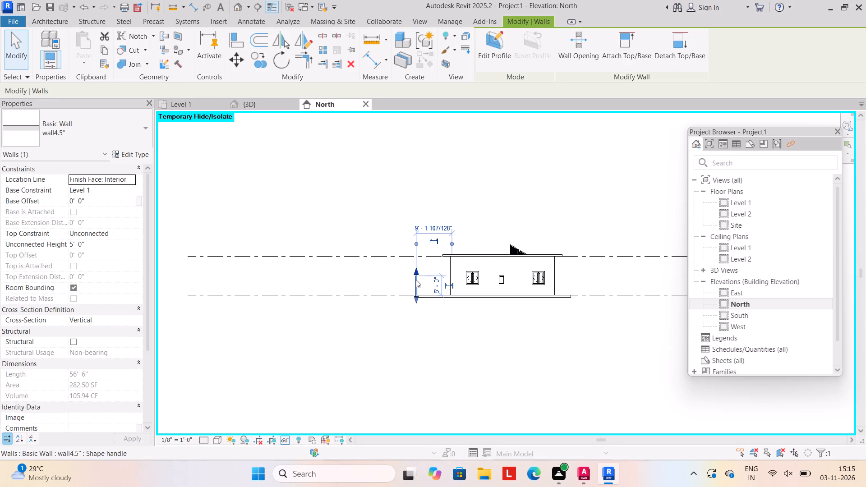
{"action": "type", "text": "hh"}
Add a level 6" above Level 2 by picking the Level 2 line as the offset reference.
{"action": "scroll", "coordinate": [412, 286], "scroll_direction": "down", "scroll_amount": 2}
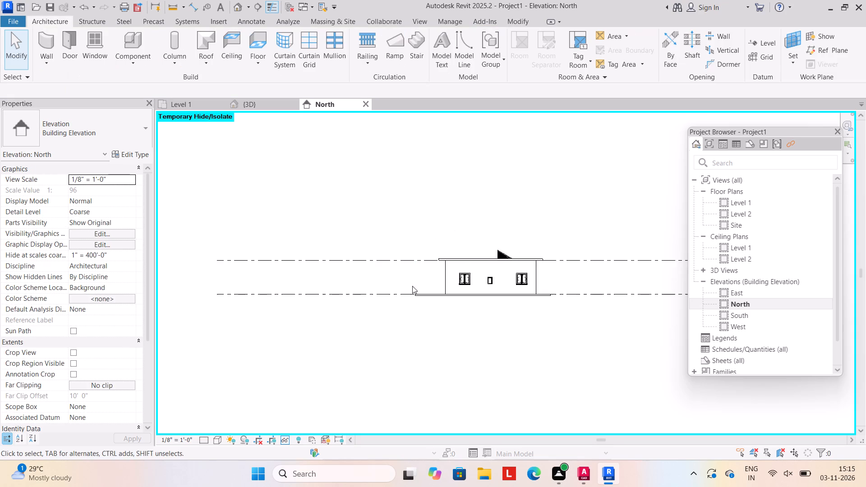
{"action": "middle_click_drag", "start_coordinate": [412, 286], "coordinate": [373, 304]}
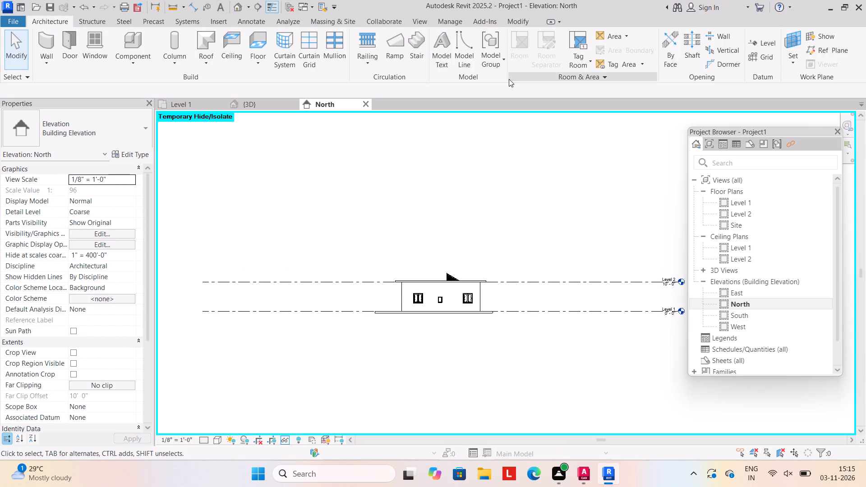
{"action": "left_click", "coordinate": [764, 40]}
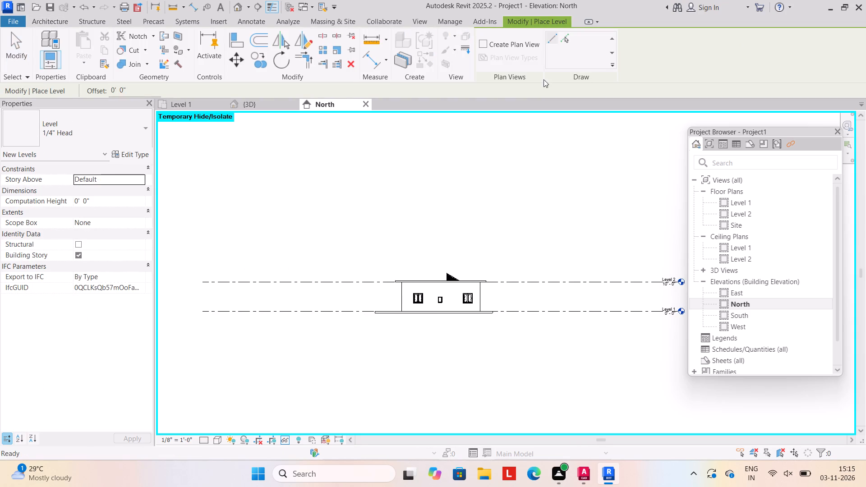
{"action": "left_click", "coordinate": [138, 89]}
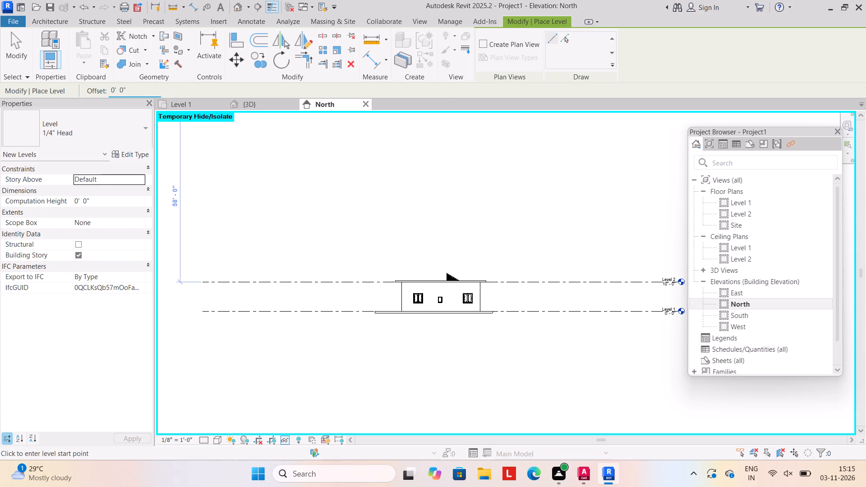
{"action": "key", "text": "BackSpace"}
{"action": "key", "text": "BackSpace"}
{"action": "key", "text": "BackSpace"}
{"action": "key", "text": "BackSpace"}
{"action": "key", "text": "BackSpace"}
{"action": "key", "text": "BackSpace"}
{"action": "key", "text": "BackSpace"}
{"action": "key", "text": "BackSpace"}
{"action": "key", "text": "6"}
{"action": "key", "text": "shift+quotedbl"}
{"action": "key", "text": "Return"}
{"action": "scroll", "coordinate": [143, 92], "scroll_direction": "up", "scroll_amount": 1}
{"action": "left_click", "coordinate": [564, 35]}
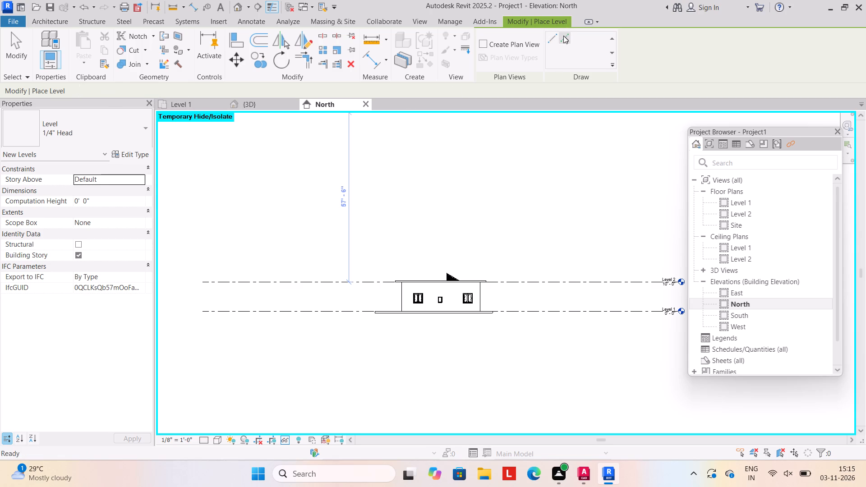
{"action": "left_click_drag", "start_coordinate": [493, 276], "coordinate": [496, 280]}
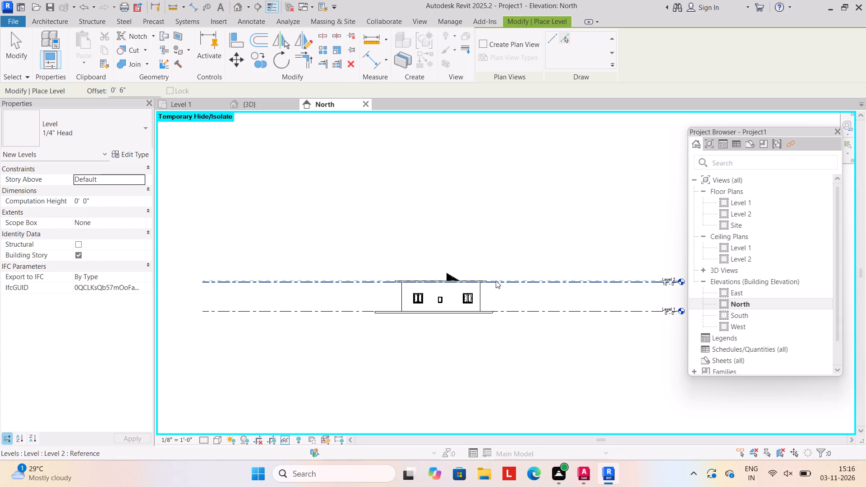
{"action": "left_click", "coordinate": [496, 280]}
Add four more levels stacked above Level 3 at 10' 6" intervals, picking each preceding level line as the reference.
{"action": "scroll", "coordinate": [487, 284], "scroll_direction": "up", "scroll_amount": 5}
{"action": "middle_click_drag", "start_coordinate": [491, 275], "coordinate": [350, 271]}
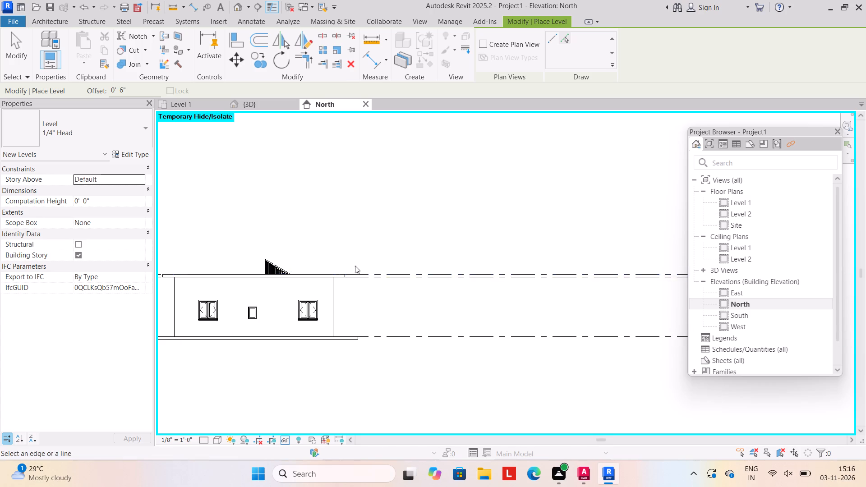
{"action": "scroll", "coordinate": [355, 266], "scroll_direction": "down", "scroll_amount": 5}
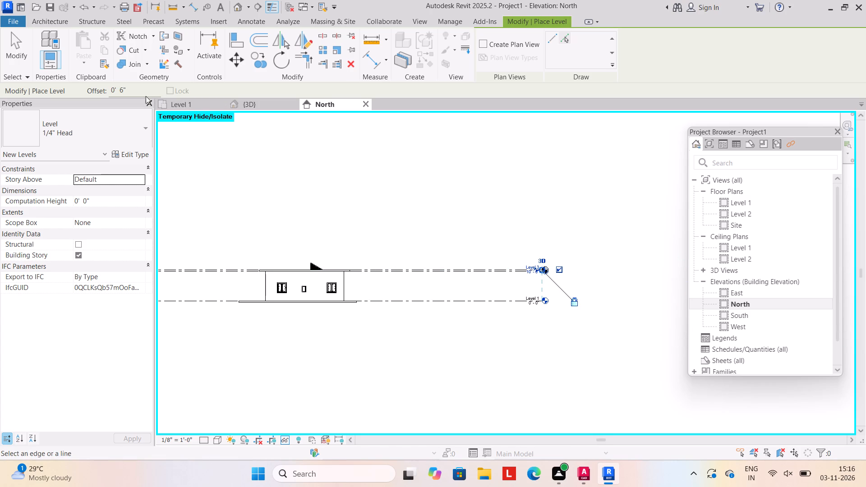
{"action": "left_click", "coordinate": [138, 87]}
{"action": "key", "text": "BackSpace"}
{"action": "key", "text": "BackSpace"}
{"action": "key", "text": "BackSpace"}
{"action": "key", "text": "BackSpace"}
{"action": "key", "text": "BackSpace"}
{"action": "key", "text": "BackSpace"}
{"action": "key", "text": "BackSpace"}
{"action": "key", "text": "BackSpace"}
{"action": "key", "text": "BackSpace"}
{"action": "key", "text": "BackSpace"}
{"action": "key", "text": "BackSpace"}
{"action": "type", "text": "10'"}
{"action": "key", "text": "6"}
{"action": "key", "text": "shift+quotedbl"}
{"action": "key", "text": "Return"}
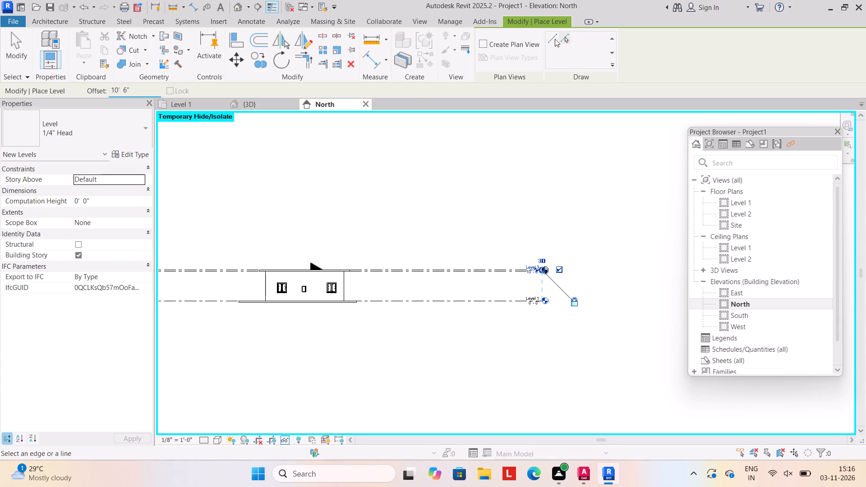
{"action": "left_click", "coordinate": [565, 37]}
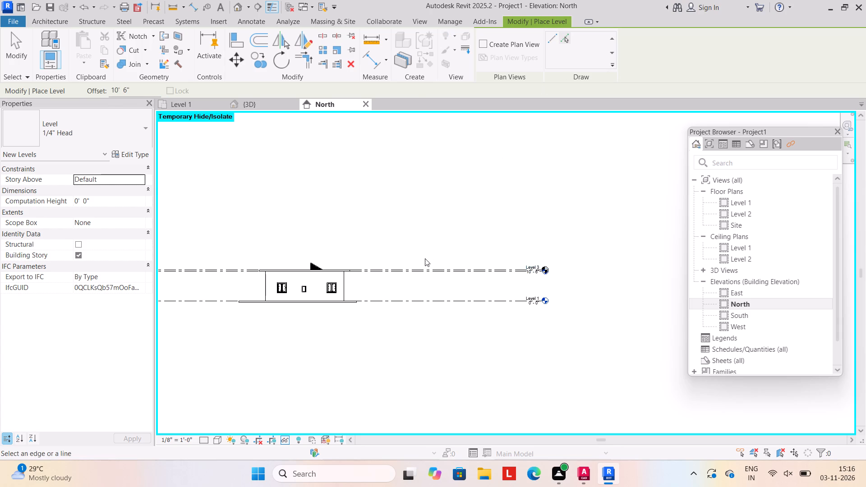
{"action": "scroll", "coordinate": [424, 260], "scroll_direction": "up", "scroll_amount": 9}
{"action": "left_click", "coordinate": [390, 282]}
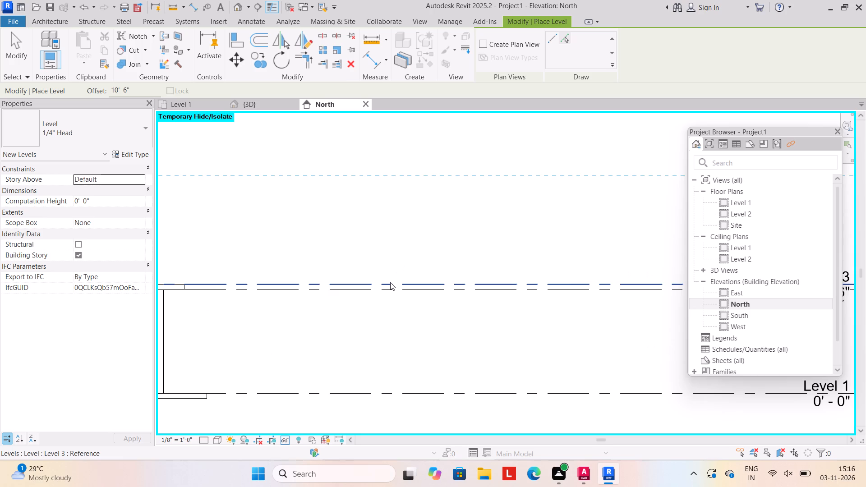
{"action": "scroll", "coordinate": [393, 275], "scroll_direction": "down", "scroll_amount": 8}
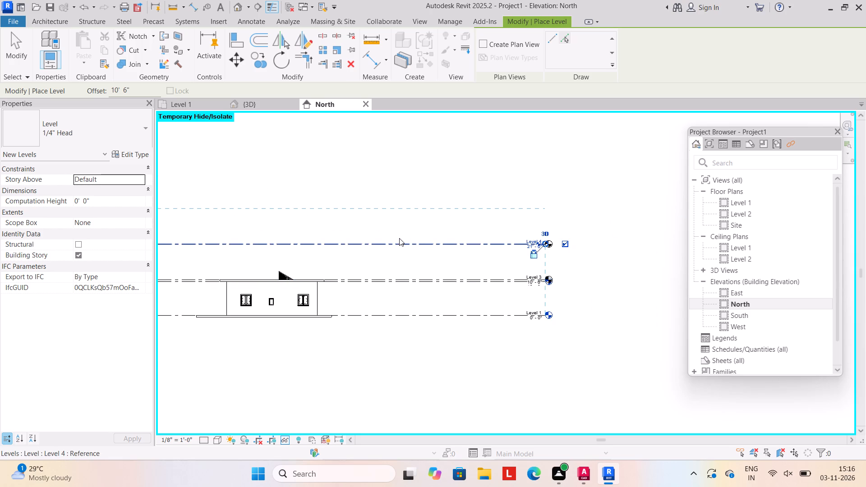
{"action": "left_click", "coordinate": [399, 244]}
{"action": "scroll", "coordinate": [400, 246], "scroll_direction": "down", "scroll_amount": 3}
{"action": "middle_click_drag", "start_coordinate": [400, 246], "coordinate": [449, 277]}
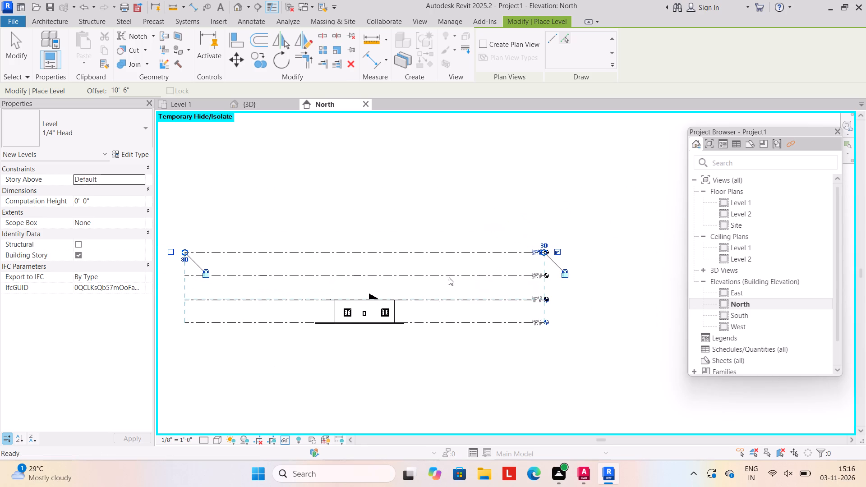
{"action": "left_click", "coordinate": [395, 249]}
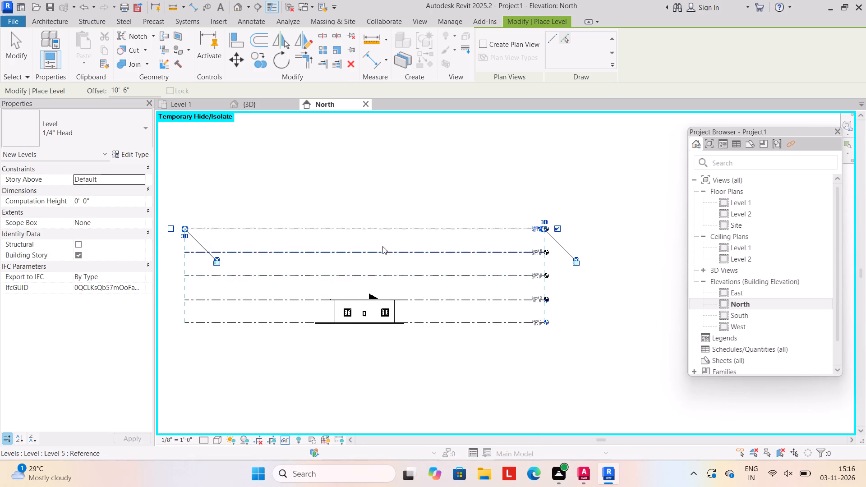
{"action": "left_click", "coordinate": [399, 227]}
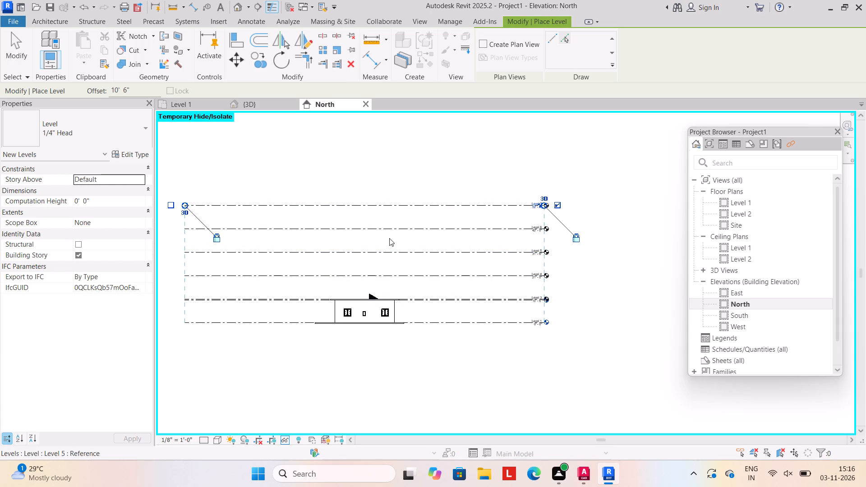
{"action": "left_click", "coordinate": [10, 51]}
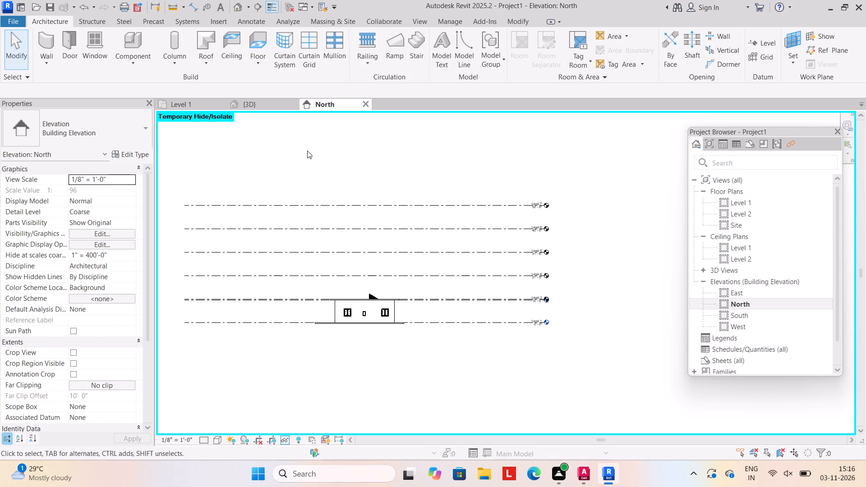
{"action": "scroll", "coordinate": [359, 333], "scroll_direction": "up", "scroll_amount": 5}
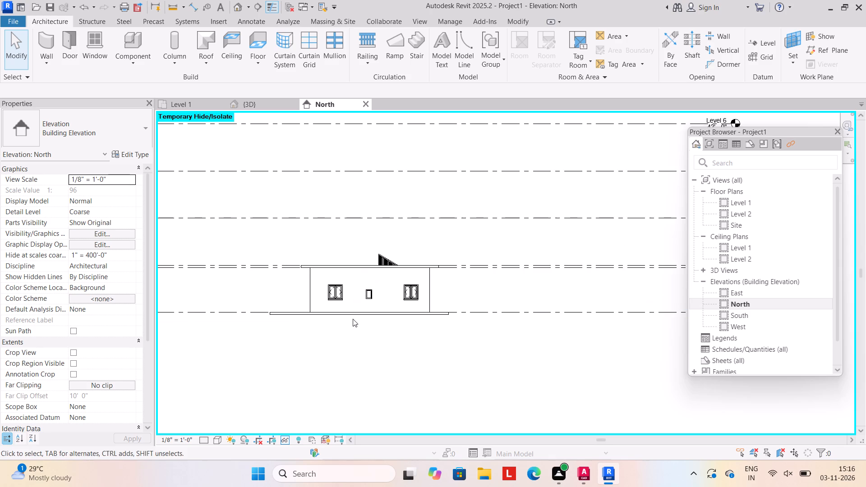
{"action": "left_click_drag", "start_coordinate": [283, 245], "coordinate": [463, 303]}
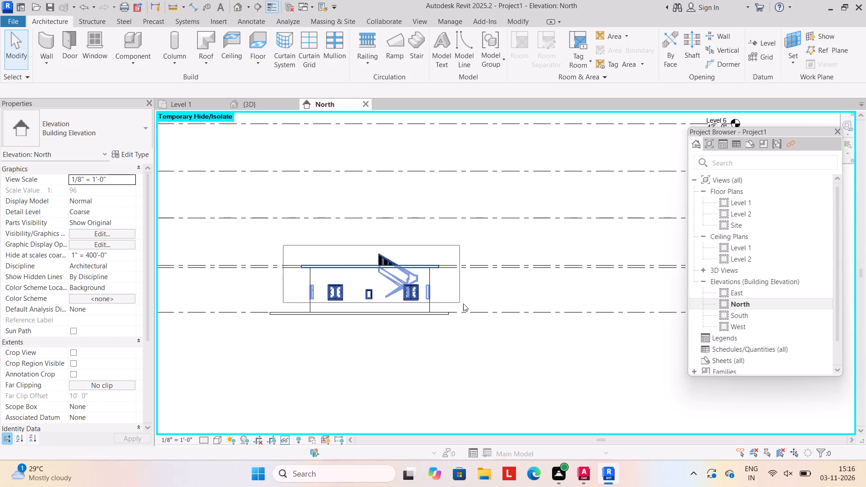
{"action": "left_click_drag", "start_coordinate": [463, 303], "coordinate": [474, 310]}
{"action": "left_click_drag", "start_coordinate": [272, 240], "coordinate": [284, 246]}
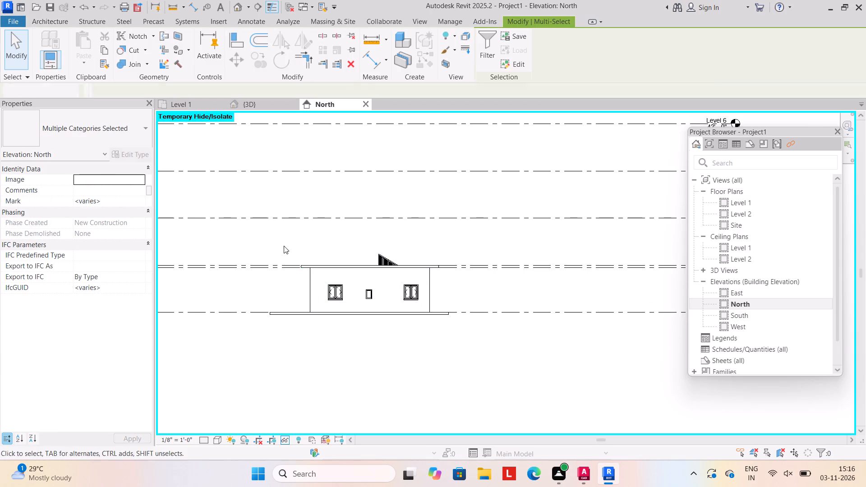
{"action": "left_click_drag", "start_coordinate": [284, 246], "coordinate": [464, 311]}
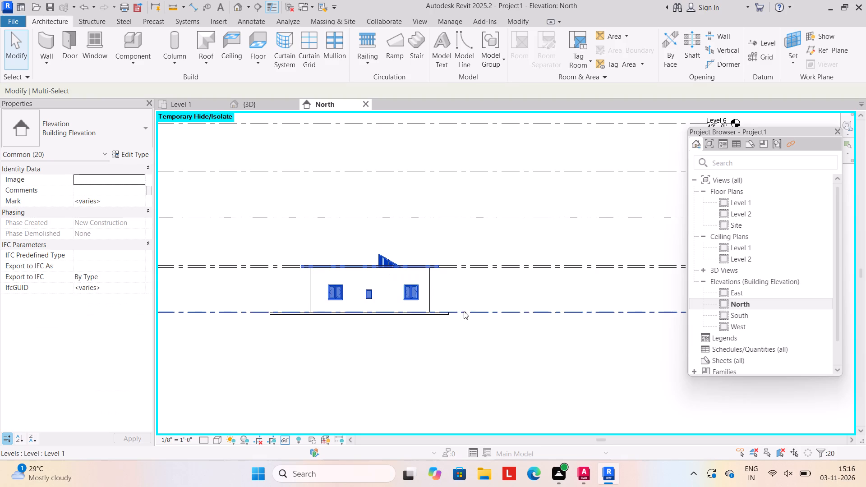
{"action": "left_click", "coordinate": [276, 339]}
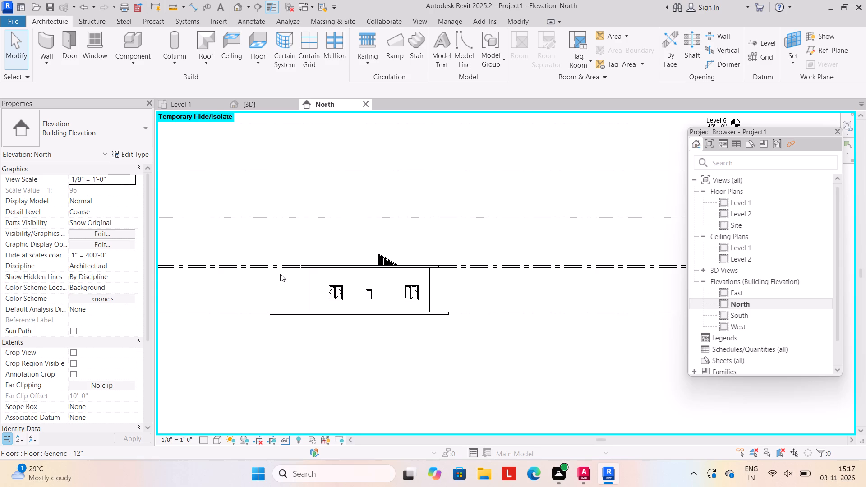
Copy the whole house, without the boundary walls and base floor, and paste it aligned to Levels 3, 4 and 5.
{"action": "left_click_drag", "start_coordinate": [288, 239], "coordinate": [299, 249]}
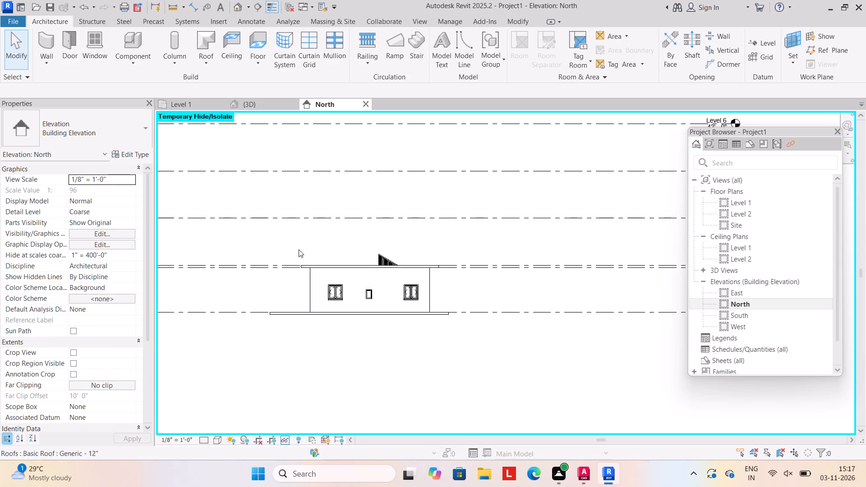
{"action": "left_click_drag", "start_coordinate": [299, 249], "coordinate": [463, 315]}
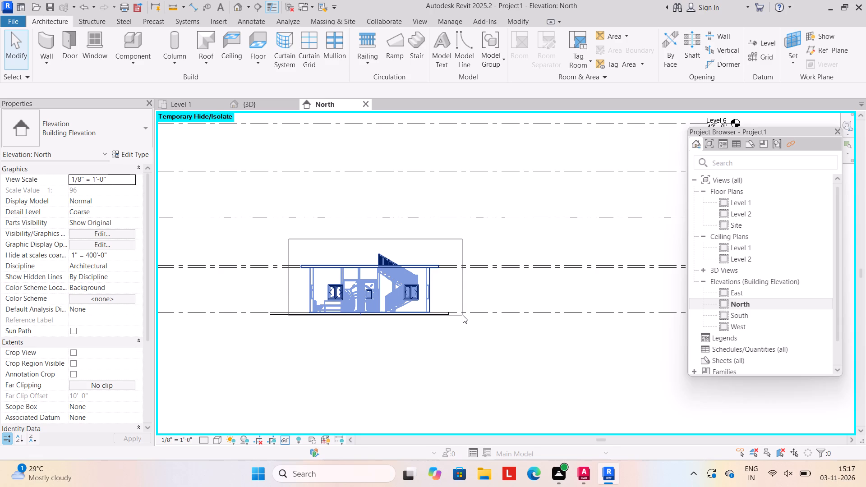
{"action": "left_click_drag", "start_coordinate": [463, 315], "coordinate": [465, 319]}
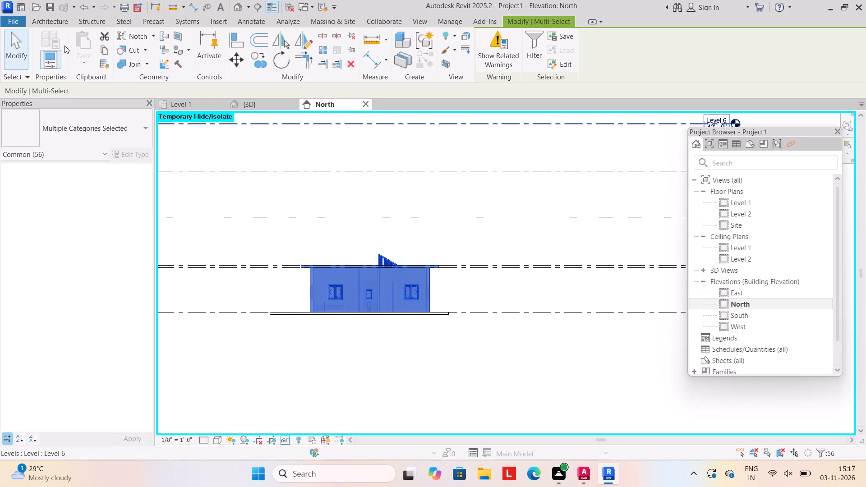
{"action": "left_click", "coordinate": [105, 47]}
{"action": "left_click", "coordinate": [88, 65]}
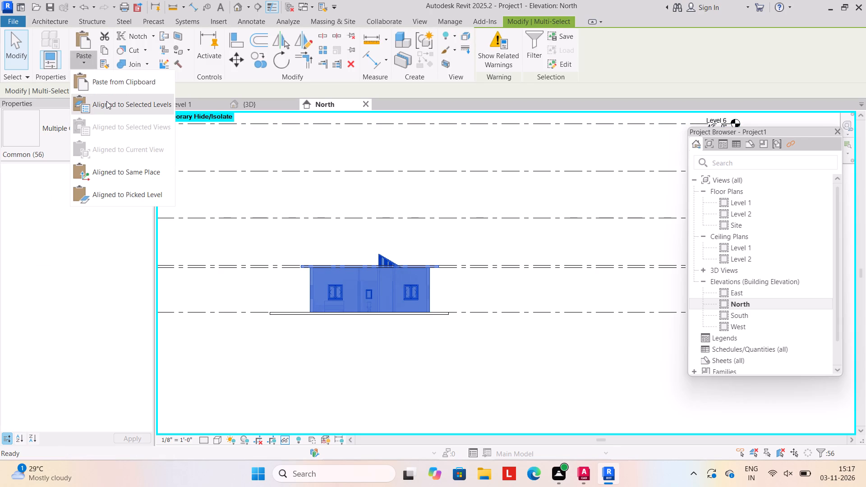
{"action": "left_click", "coordinate": [106, 101]}
{"action": "left_click_drag", "start_coordinate": [288, 174], "coordinate": [290, 190]}
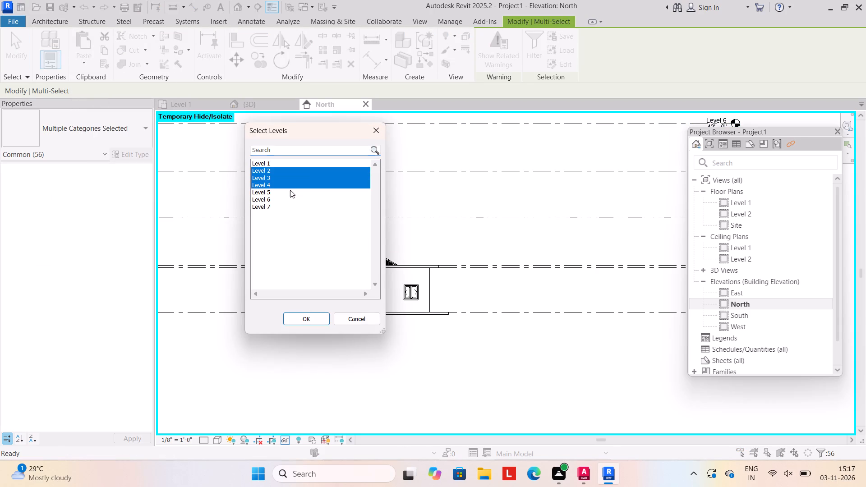
{"action": "left_click_drag", "start_coordinate": [290, 190], "coordinate": [290, 198]}
{"action": "left_click_drag", "start_coordinate": [293, 177], "coordinate": [293, 201]}
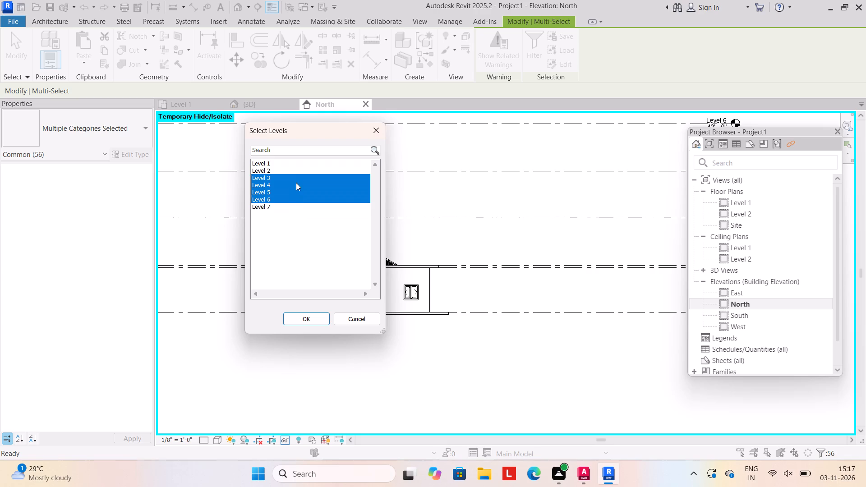
{"action": "left_click_drag", "start_coordinate": [296, 182], "coordinate": [298, 198]}
{"action": "left_click_drag", "start_coordinate": [296, 179], "coordinate": [297, 192]}
{"action": "left_click", "coordinate": [309, 320]}
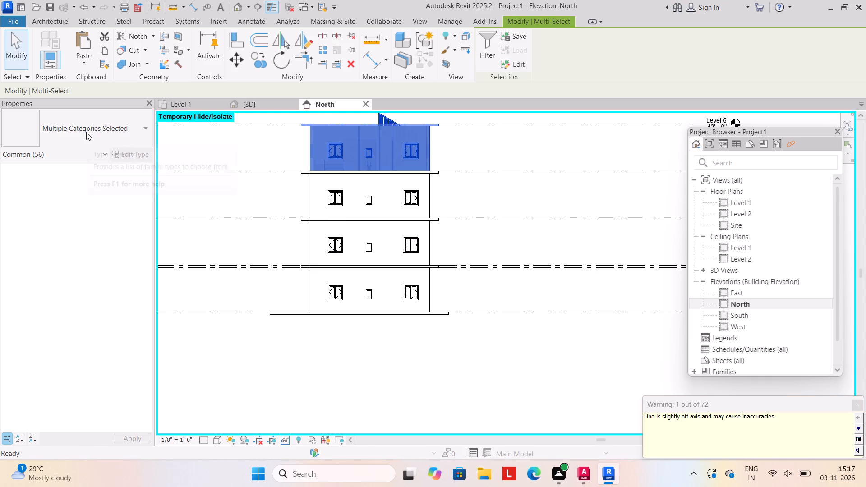
{"action": "left_click", "coordinate": [264, 347]}
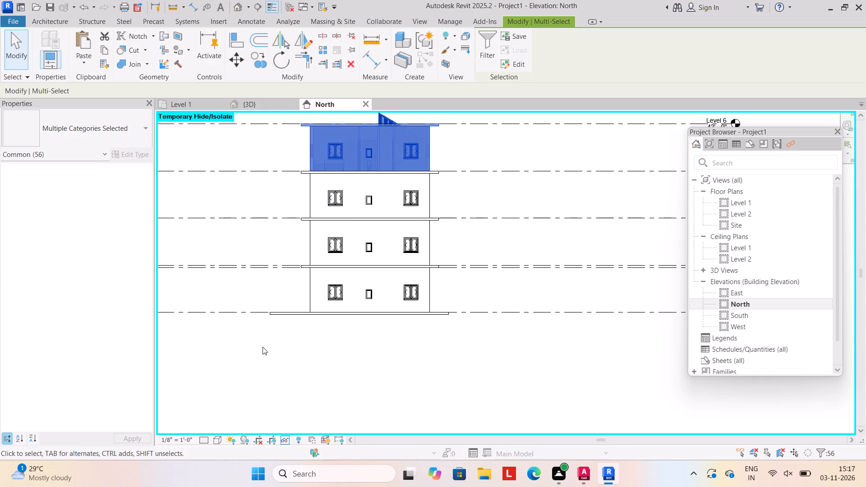
In the 3D view, delete the three duplicate gates on the upper storeys, keeping the gate in the boundary wall.
{"action": "left_click", "coordinate": [253, 106]}
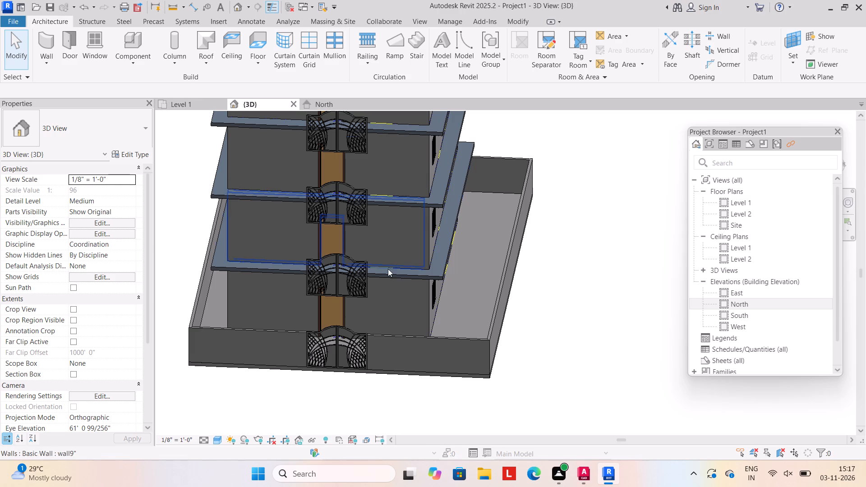
{"action": "left_click", "coordinate": [359, 275]}
{"action": "key", "text": "Escape"}
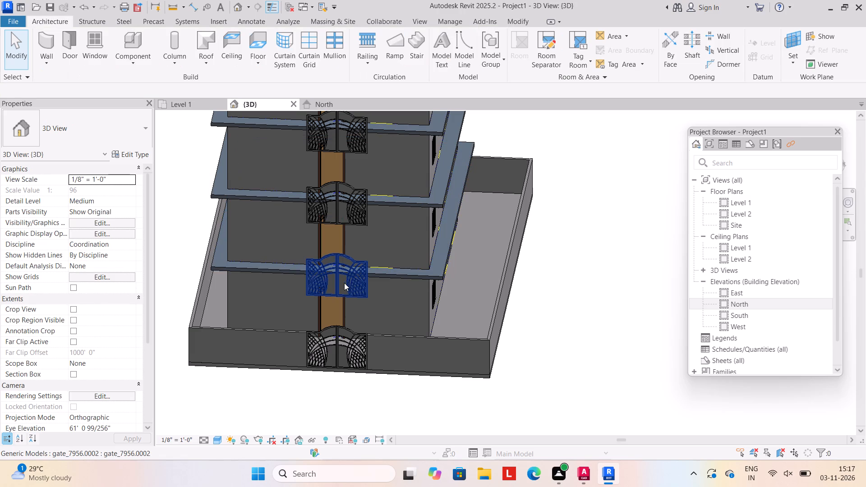
{"action": "left_click", "coordinate": [344, 297]}
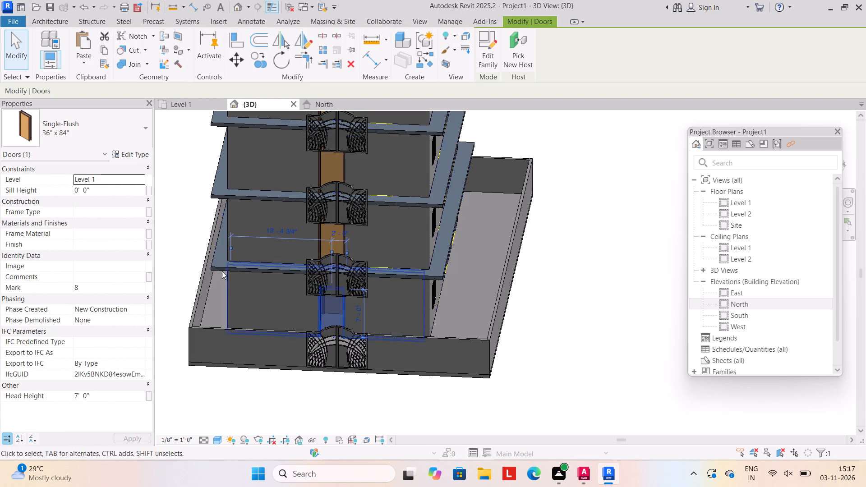
{"action": "left_click", "coordinate": [167, 217]}
{"action": "left_click", "coordinate": [311, 207]}
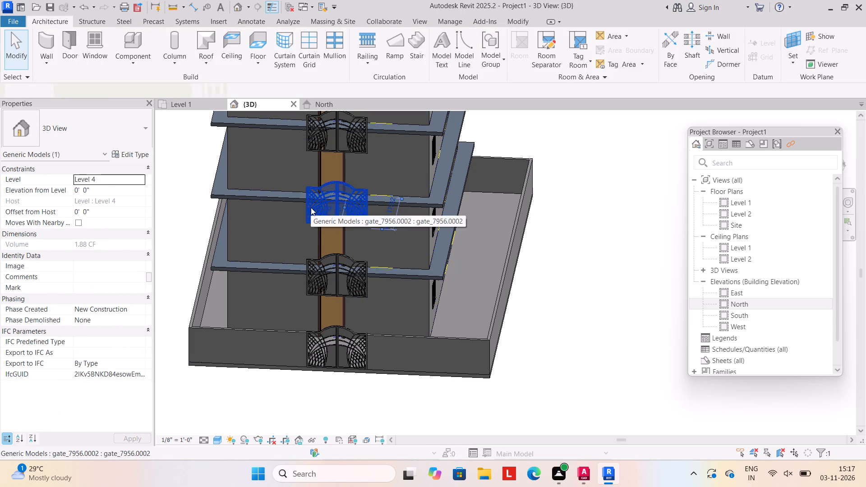
{"action": "key", "text": "Delete"}
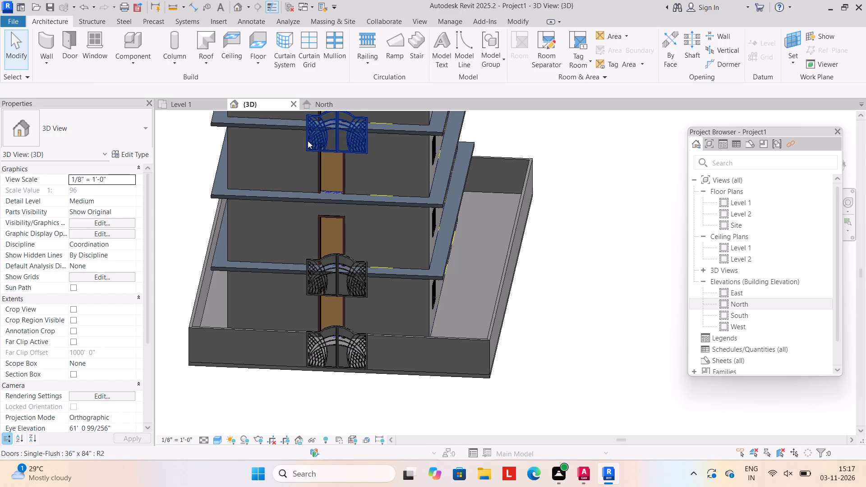
{"action": "left_click", "coordinate": [308, 141]}
{"action": "key", "text": "Delete"}
{"action": "left_click", "coordinate": [326, 264]}
{"action": "key", "text": "Delete"}
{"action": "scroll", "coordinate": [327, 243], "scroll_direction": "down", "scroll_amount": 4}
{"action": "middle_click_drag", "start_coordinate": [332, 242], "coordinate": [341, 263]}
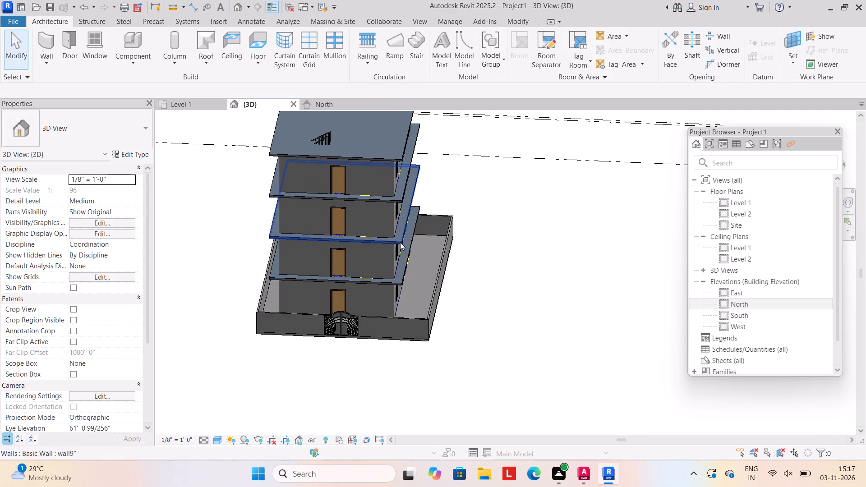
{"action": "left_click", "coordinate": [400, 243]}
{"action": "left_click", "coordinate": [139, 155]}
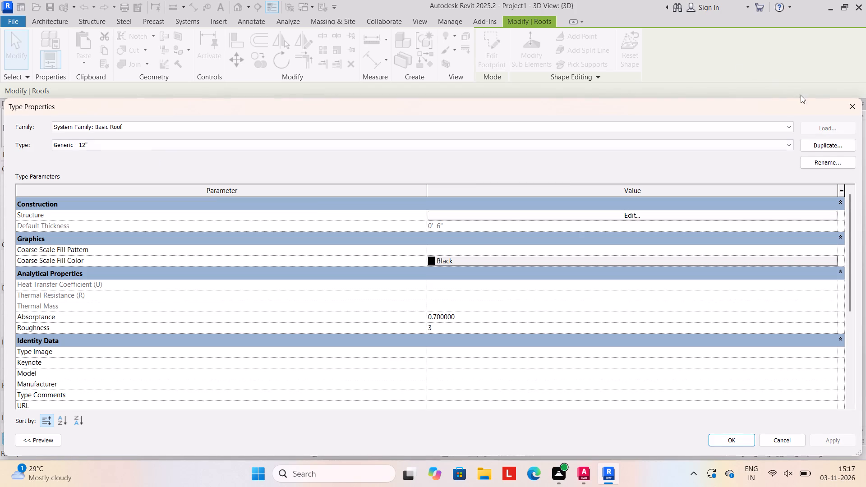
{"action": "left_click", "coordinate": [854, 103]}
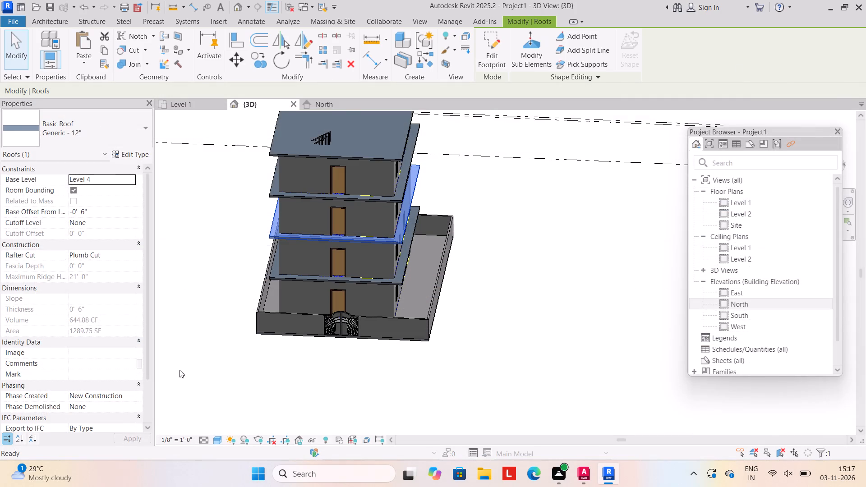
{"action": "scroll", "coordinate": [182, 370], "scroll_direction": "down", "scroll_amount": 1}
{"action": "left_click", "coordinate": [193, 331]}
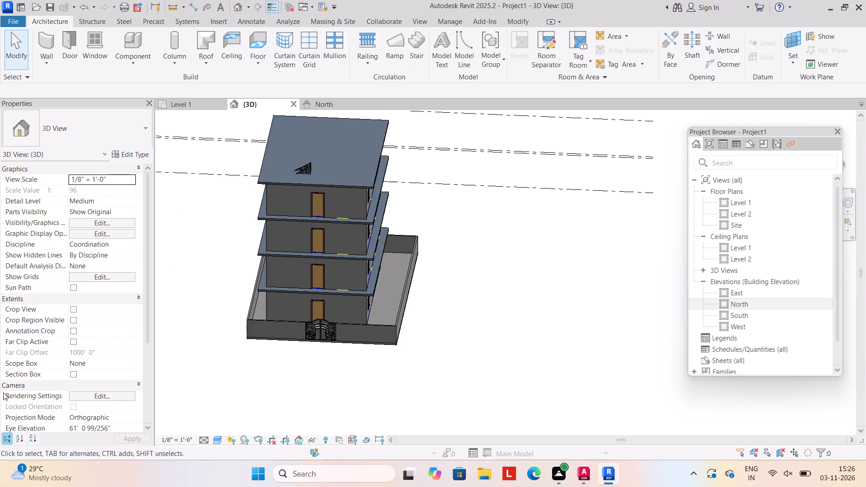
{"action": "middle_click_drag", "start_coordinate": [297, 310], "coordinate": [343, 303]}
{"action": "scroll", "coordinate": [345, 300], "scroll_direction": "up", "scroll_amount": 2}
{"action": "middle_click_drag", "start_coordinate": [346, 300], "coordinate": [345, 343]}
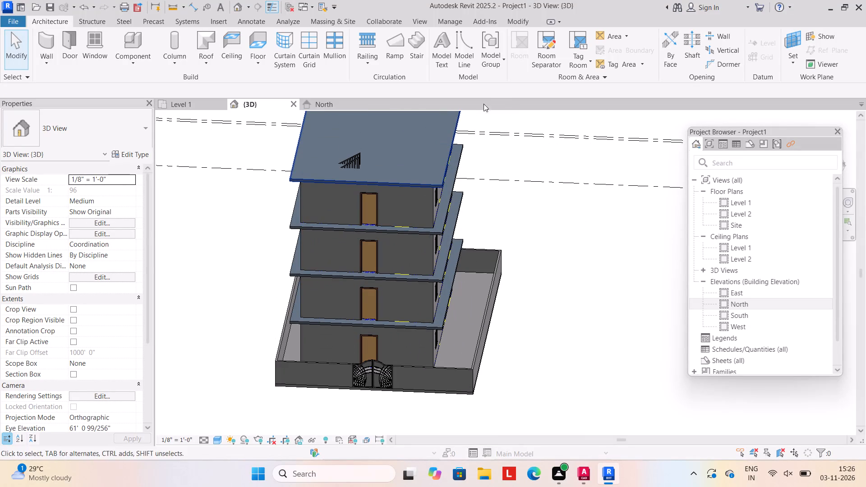
In the Level 1 floor plan, sketch a rectangular railing path around the house, offset 2' outside the exterior walls.
{"action": "left_click", "coordinate": [191, 108]}
{"action": "left_click", "coordinate": [366, 60]}
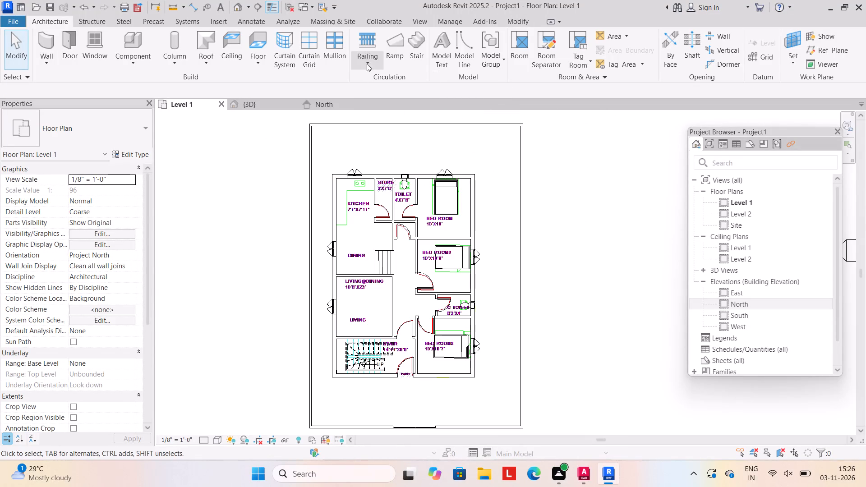
{"action": "left_click", "coordinate": [379, 84]}
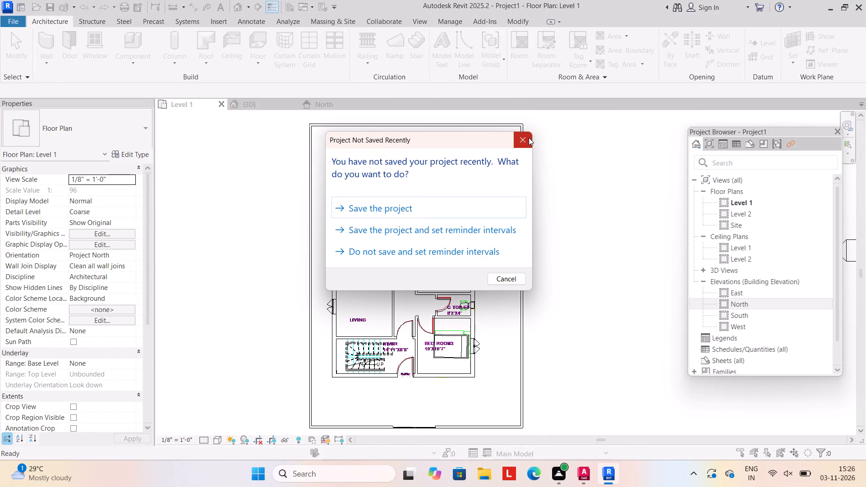
{"action": "left_click", "coordinate": [529, 138]}
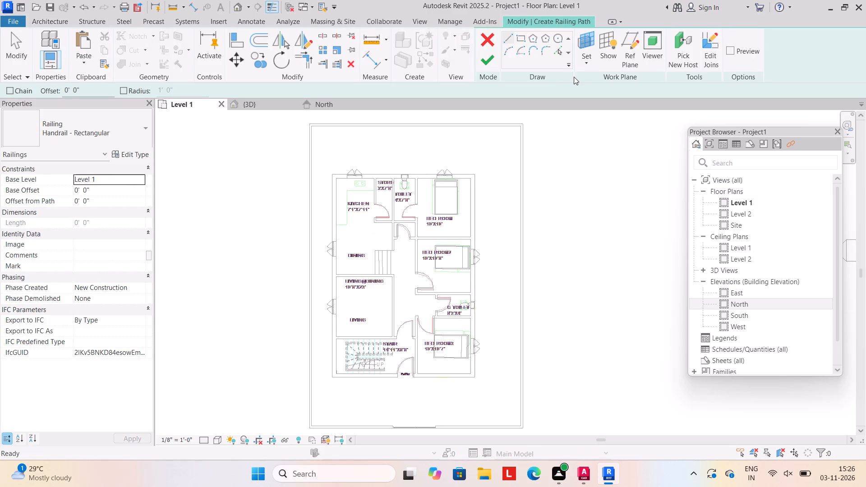
{"action": "left_click", "coordinate": [586, 66]}
{"action": "left_click", "coordinate": [592, 102]}
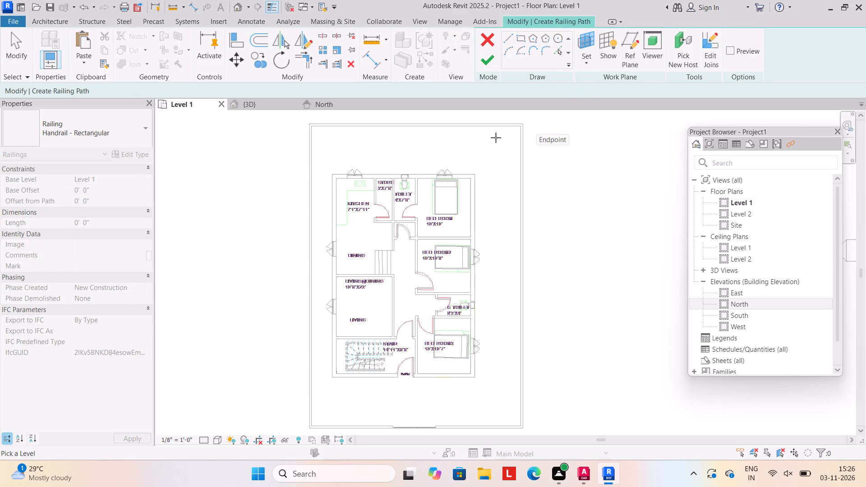
{"action": "left_click", "coordinate": [520, 36]}
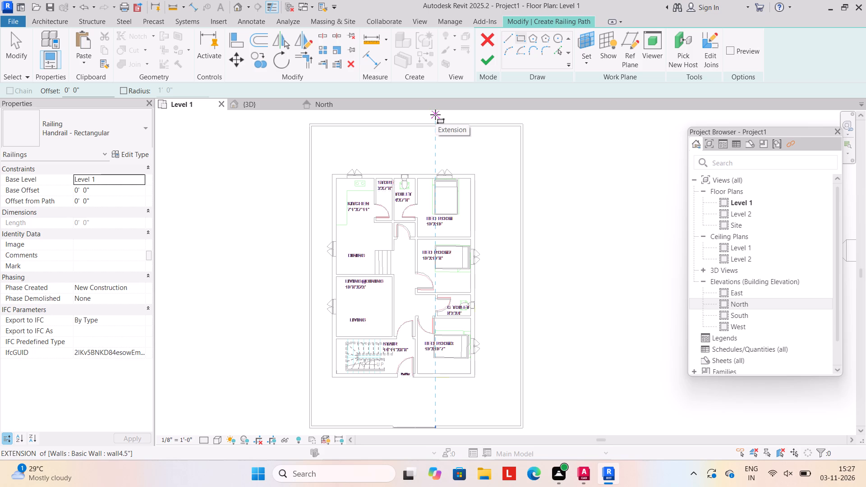
{"action": "left_click", "coordinate": [332, 172]}
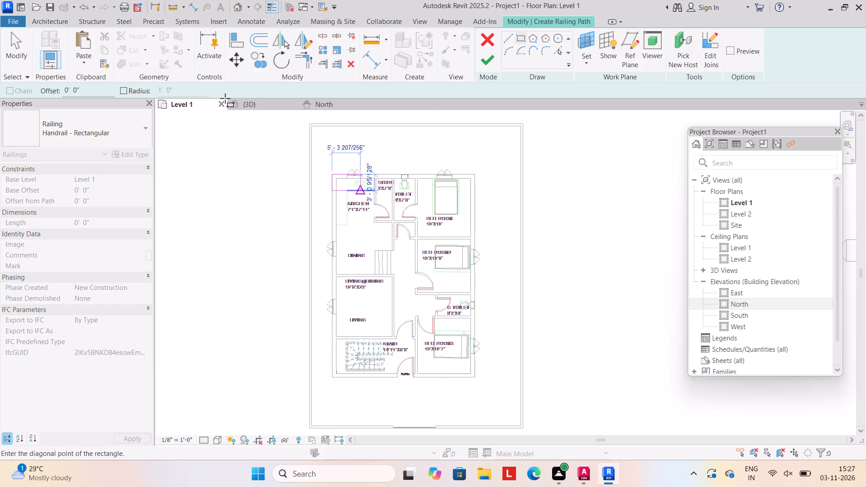
{"action": "left_click", "coordinate": [93, 87]}
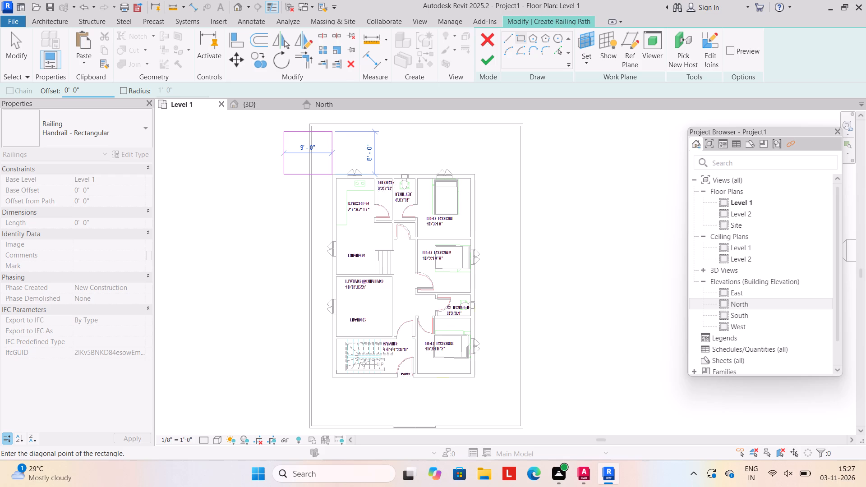
{"action": "key", "text": "BackSpace"}
{"action": "key", "text": "BackSpace"}
{"action": "key", "text": "BackSpace"}
{"action": "key", "text": "BackSpace"}
{"action": "key", "text": "BackSpace"}
{"action": "key", "text": "BackSpace"}
{"action": "key", "text": "BackSpace"}
{"action": "type", "text": "2'"}
{"action": "key", "text": "Return"}
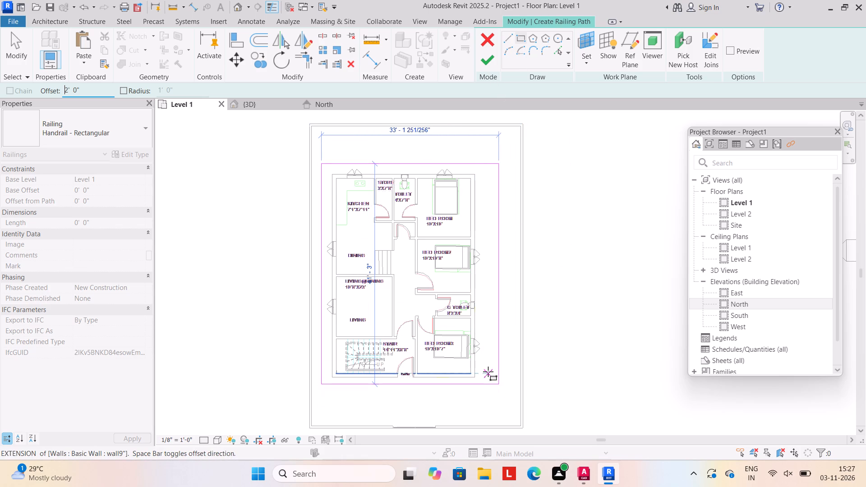
{"action": "left_click", "coordinate": [478, 378]}
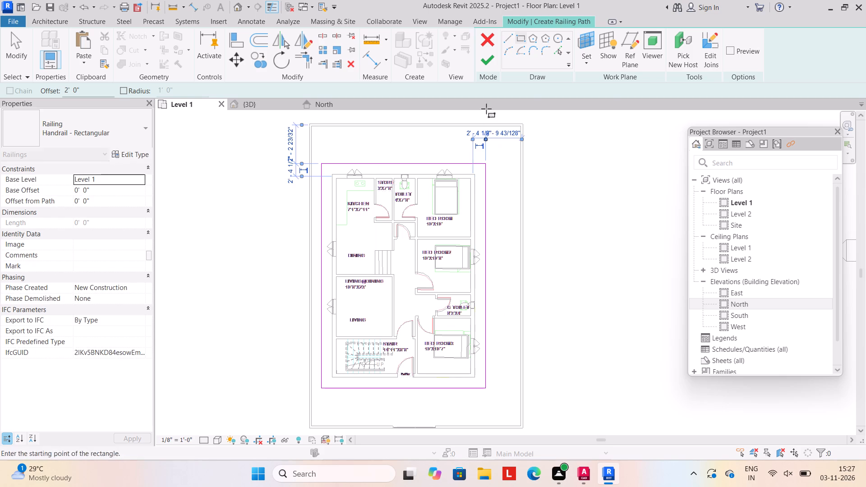
Set the railing's base level to Level 2 and finish the railing path.
{"action": "left_click", "coordinate": [142, 179]}
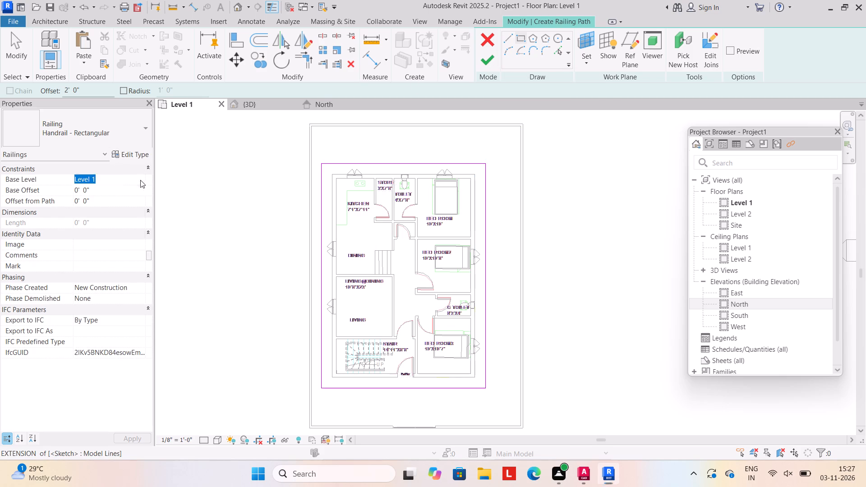
{"action": "left_click", "coordinate": [97, 208]}
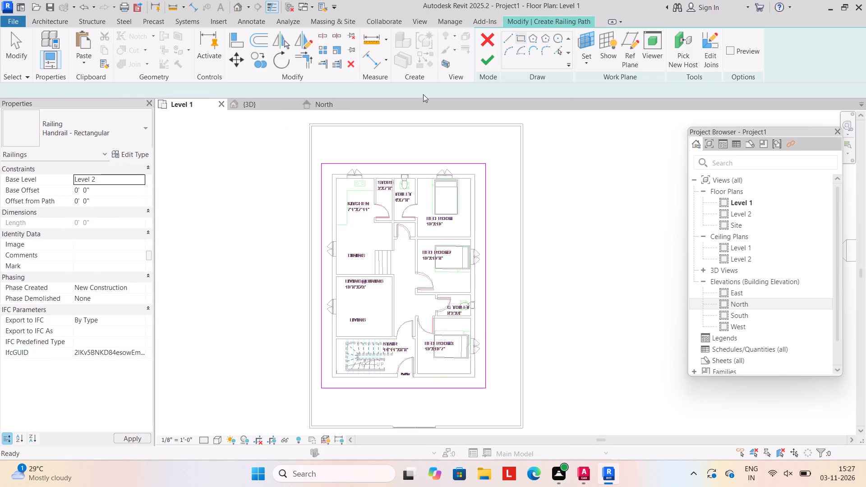
{"action": "left_click", "coordinate": [485, 57]}
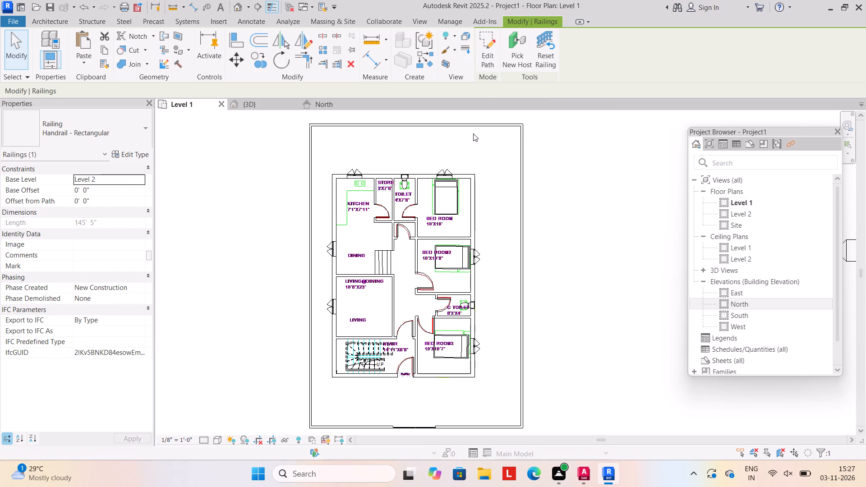
In the 3D view, copy the Level 2 perimeter railing and paste it aligned to Levels 3, 4 and 5.
{"action": "left_click_drag", "start_coordinate": [246, 101], "coordinate": [254, 96]}
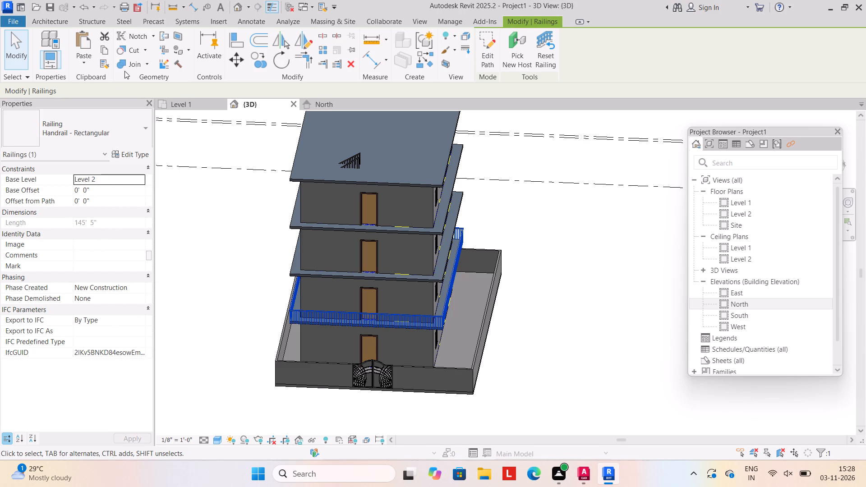
{"action": "left_click", "coordinate": [101, 47]}
{"action": "left_click", "coordinate": [88, 67]}
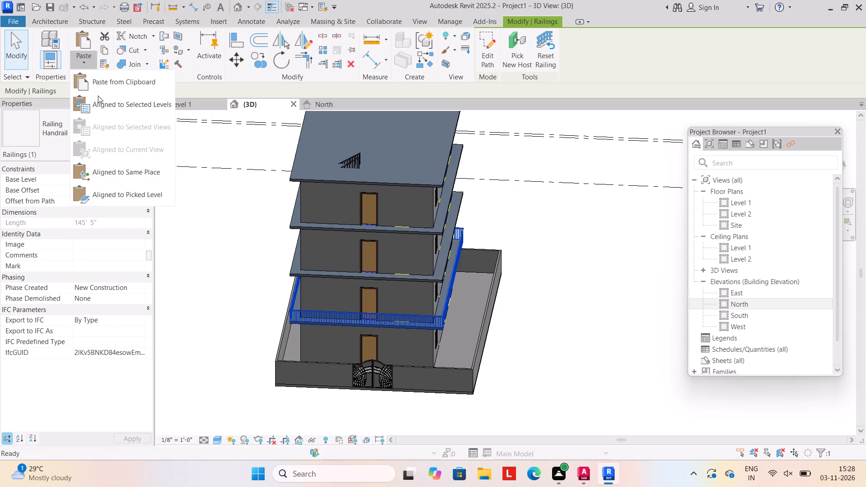
{"action": "left_click", "coordinate": [98, 96]}
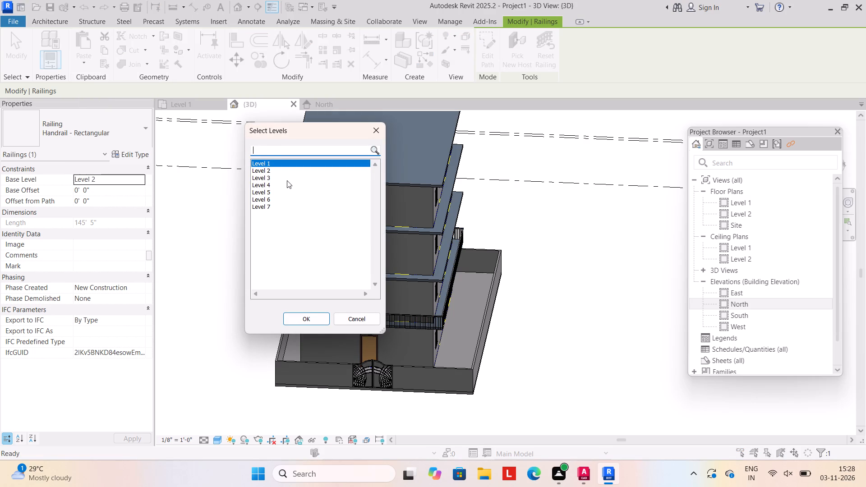
{"action": "left_click_drag", "start_coordinate": [287, 181], "coordinate": [288, 198]}
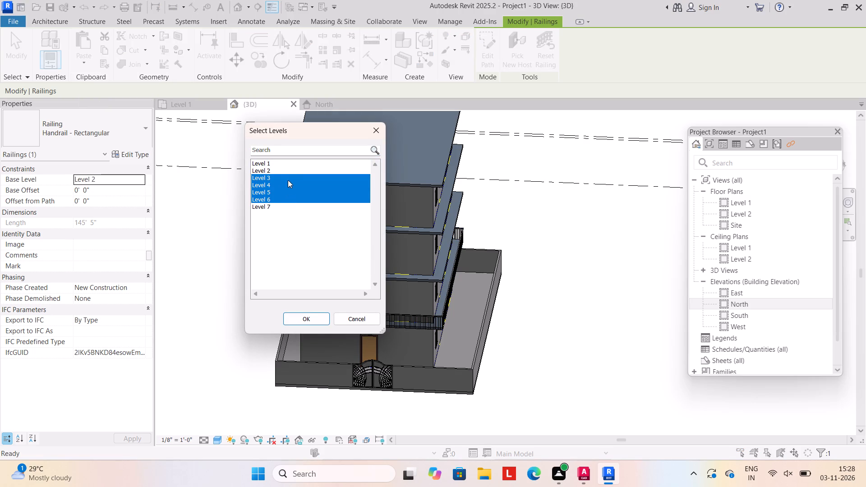
{"action": "left_click_drag", "start_coordinate": [290, 178], "coordinate": [294, 192]}
{"action": "left_click", "coordinate": [295, 316]}
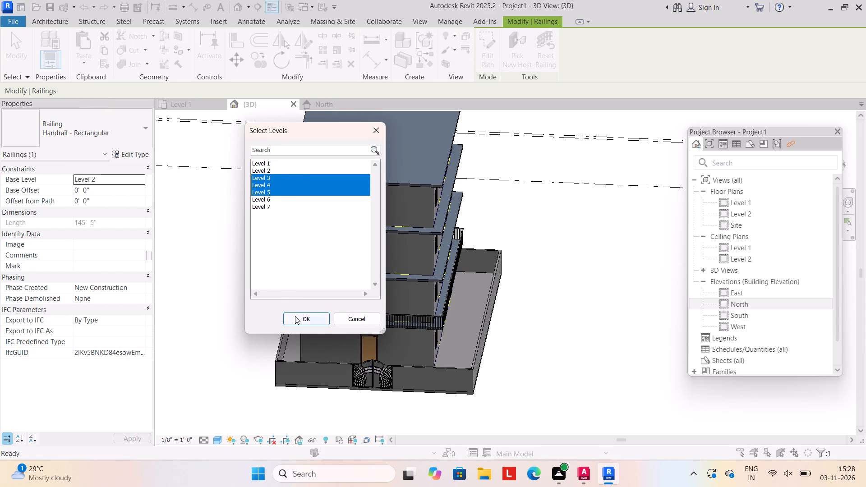
{"action": "left_click", "coordinate": [224, 212]}
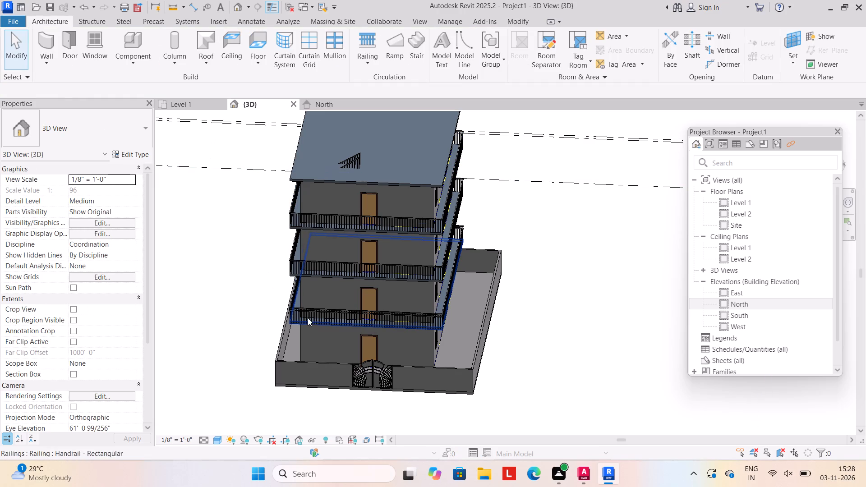
Delete the Level 2 roof slab beneath the lowest perimeter railing.
{"action": "left_click", "coordinate": [311, 317]}
{"action": "left_click_drag", "start_coordinate": [253, 230], "coordinate": [255, 236]}
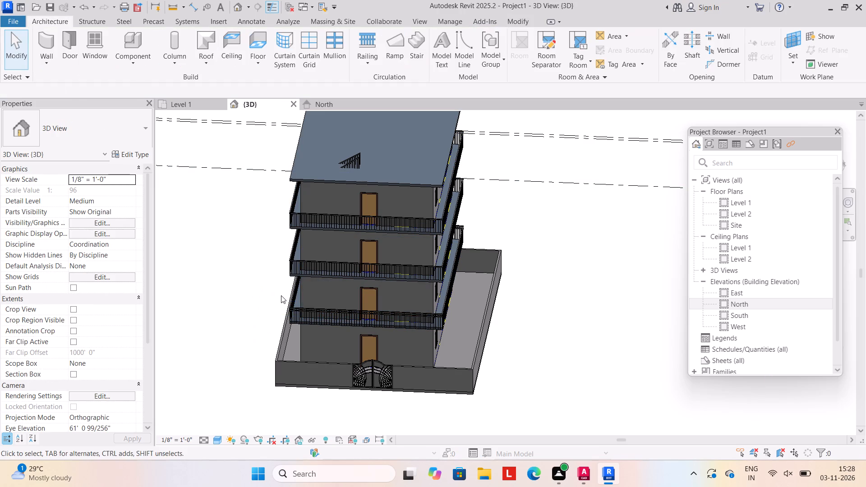
{"action": "left_click", "coordinate": [299, 320]}
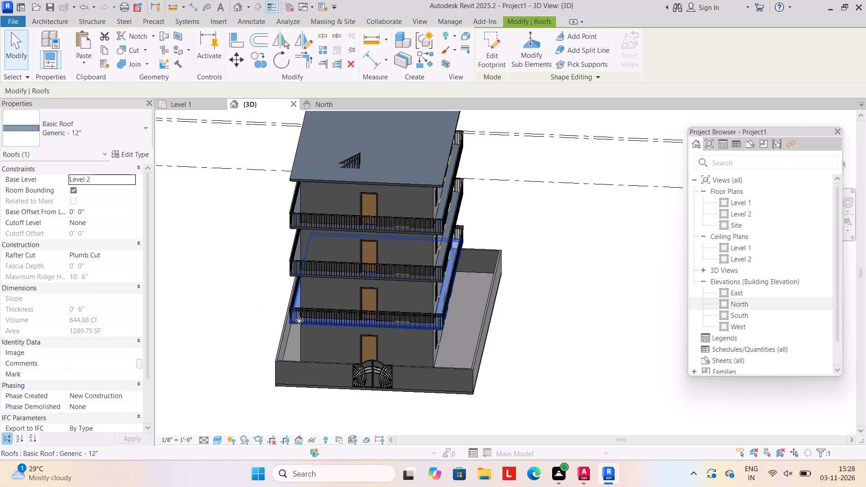
{"action": "key", "text": "Delete"}
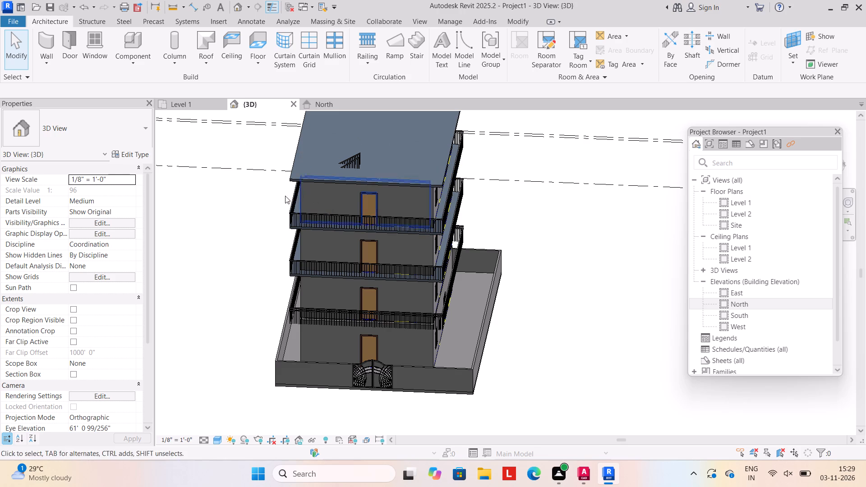
Copy the Level 5 perimeter railing and paste it aligned to Level 6, around the top roof slab.
{"action": "left_click", "coordinate": [293, 218]}
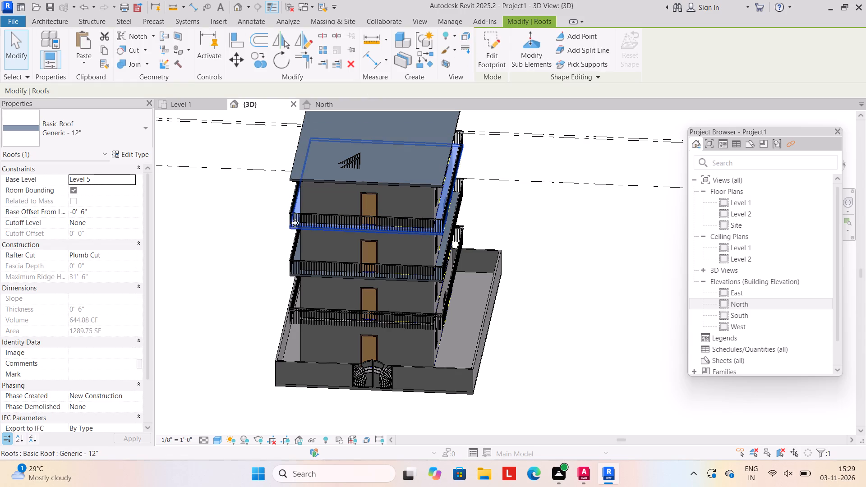
{"action": "left_click", "coordinate": [237, 237]}
{"action": "scroll", "coordinate": [312, 222], "scroll_direction": "up", "scroll_amount": 9}
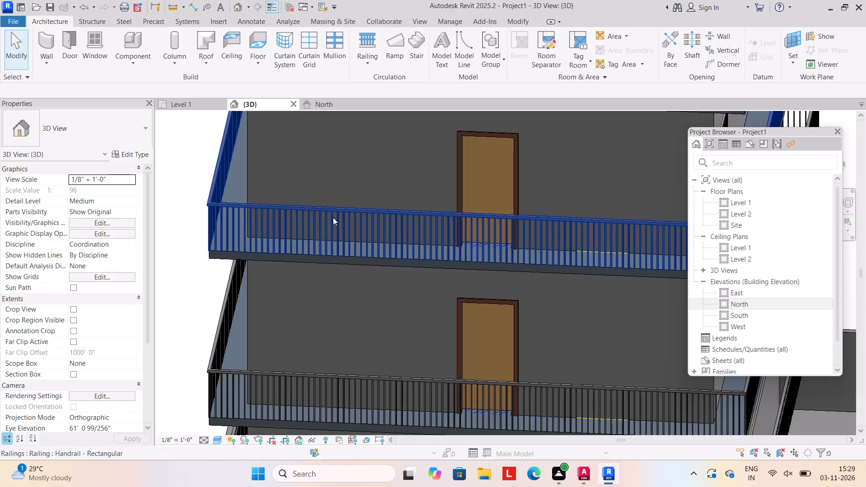
{"action": "left_click", "coordinate": [338, 211]}
{"action": "scroll", "coordinate": [325, 225], "scroll_direction": "down", "scroll_amount": 5}
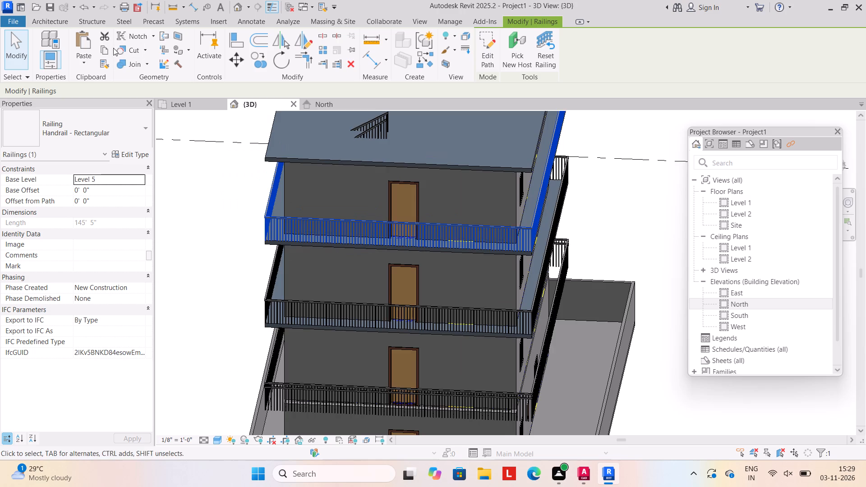
{"action": "left_click", "coordinate": [110, 50]}
{"action": "left_click", "coordinate": [83, 68]}
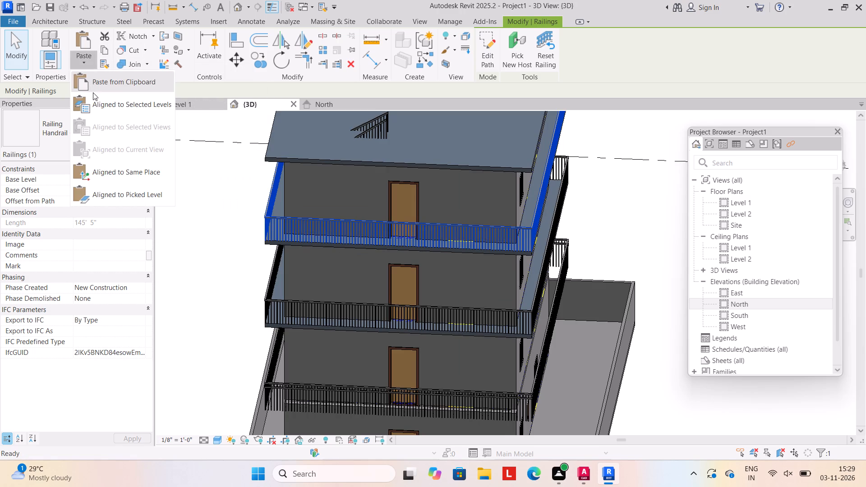
{"action": "left_click", "coordinate": [97, 103]}
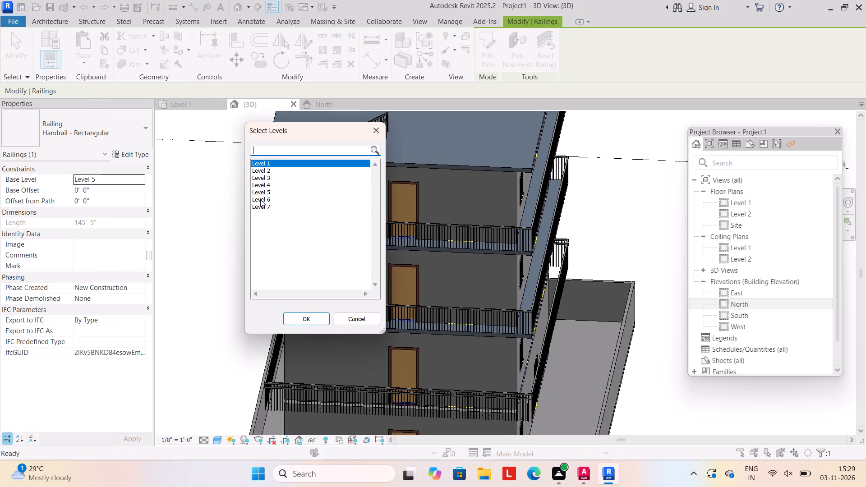
{"action": "left_click", "coordinate": [260, 199]}
{"action": "left_click", "coordinate": [297, 319]}
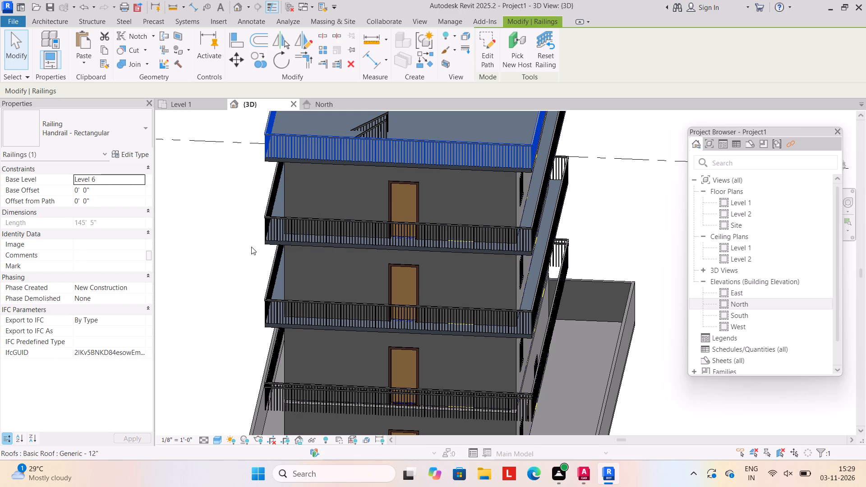
{"action": "left_click", "coordinate": [199, 294]}
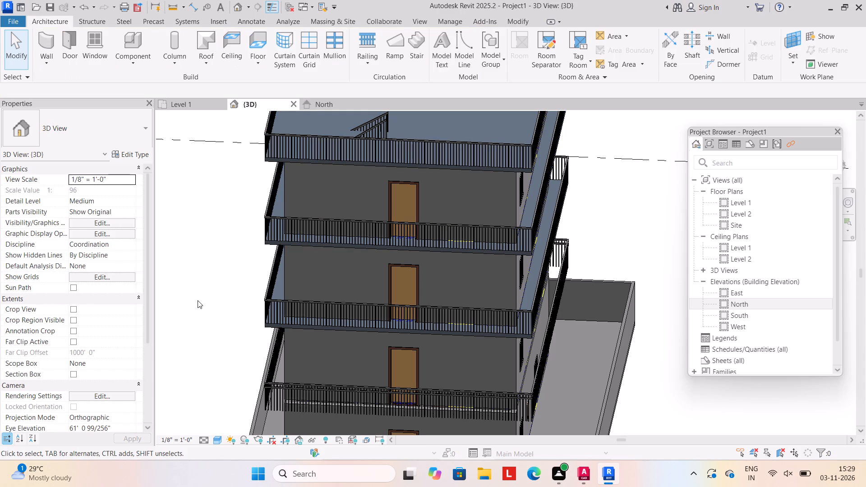
Paint the front exterior wall faces of all four storeys, on the gate side, with the Wood Planks material.
{"action": "scroll", "coordinate": [198, 304], "scroll_direction": "down", "scroll_amount": 4}
{"action": "middle_click_drag", "start_coordinate": [198, 307], "coordinate": [217, 276]}
{"action": "scroll", "coordinate": [217, 272], "scroll_direction": "up", "scroll_amount": 1}
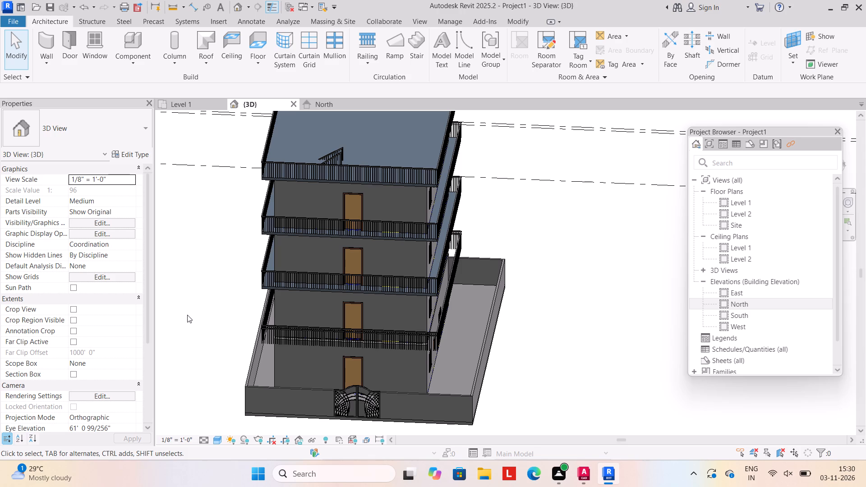
{"action": "scroll", "coordinate": [183, 317], "scroll_direction": "down", "scroll_amount": 3}
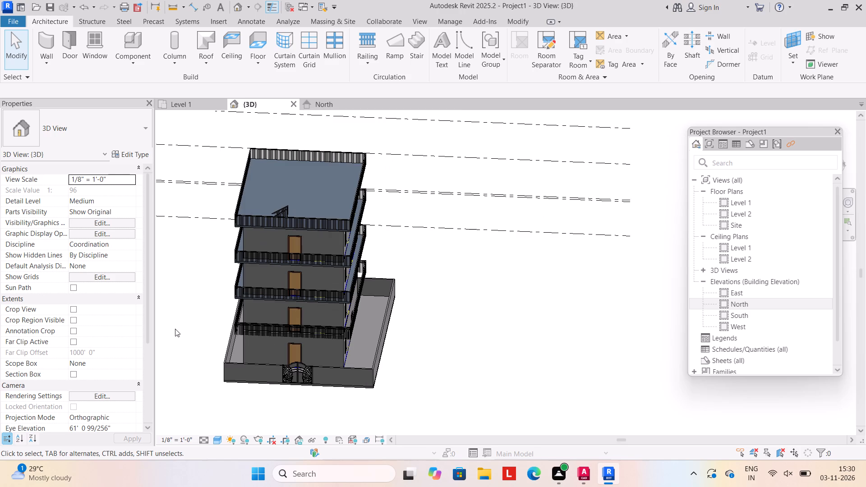
{"action": "middle_click_drag", "start_coordinate": [189, 333], "coordinate": [225, 327]}
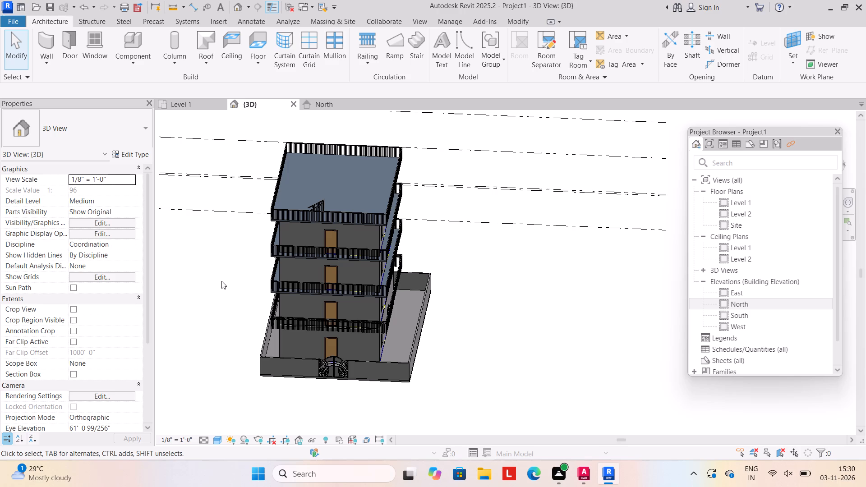
{"action": "left_click", "coordinate": [511, 21]}
{"action": "left_click", "coordinate": [190, 48]}
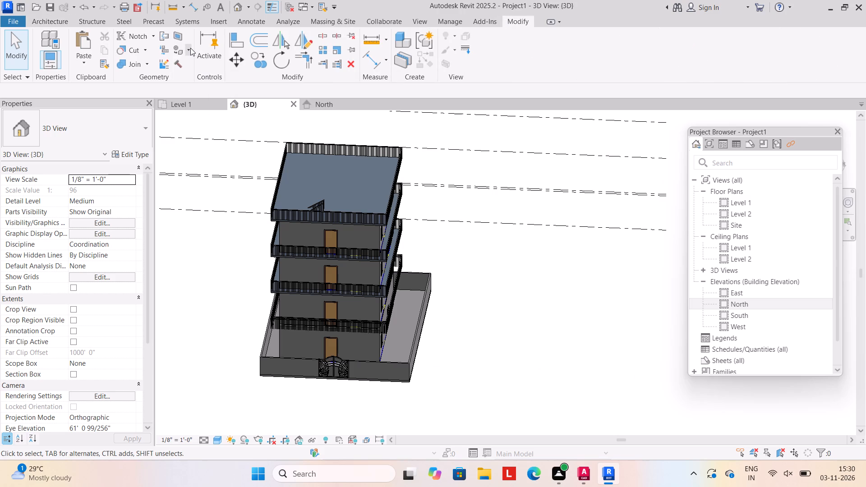
{"action": "left_click", "coordinate": [190, 66]}
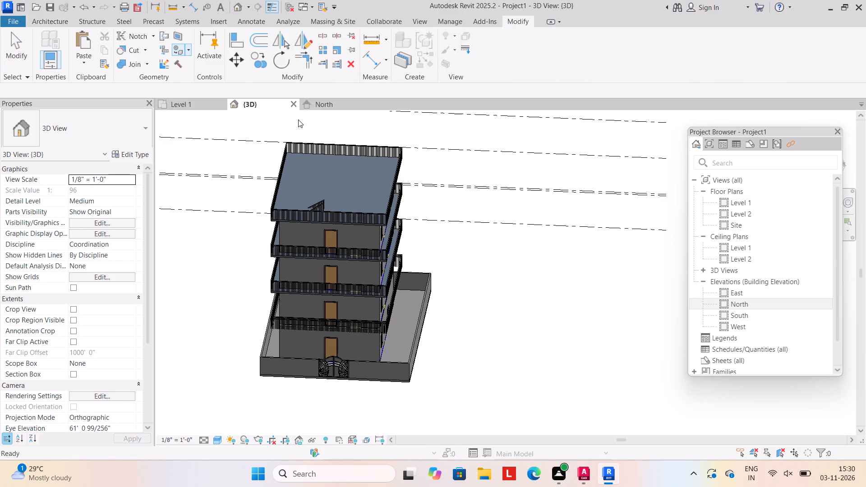
{"action": "scroll", "coordinate": [120, 149], "scroll_direction": "down", "scroll_amount": 4}
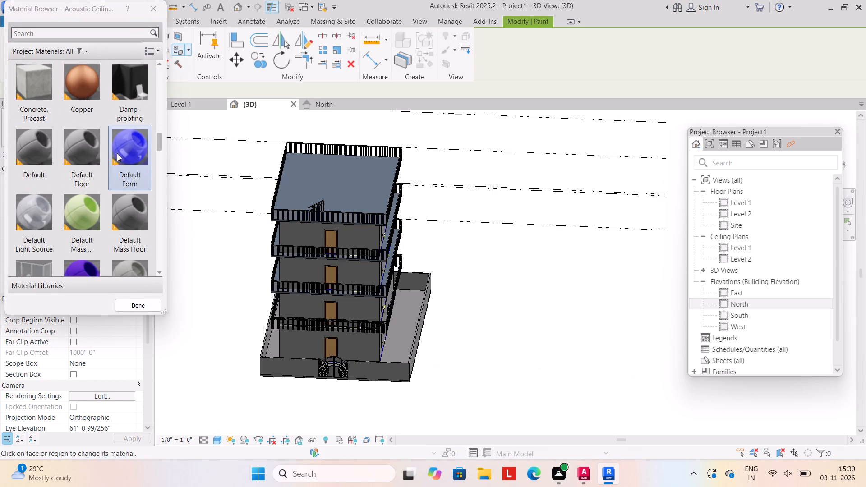
{"action": "scroll", "coordinate": [107, 195], "scroll_direction": "down", "scroll_amount": 3}
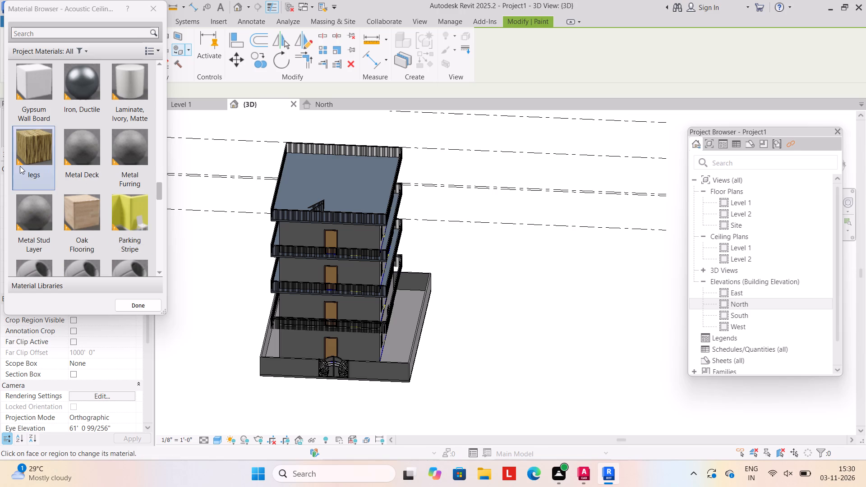
{"action": "scroll", "coordinate": [6, 183], "scroll_direction": "down", "scroll_amount": 5}
{"action": "scroll", "coordinate": [105, 214], "scroll_direction": "down", "scroll_amount": 5}
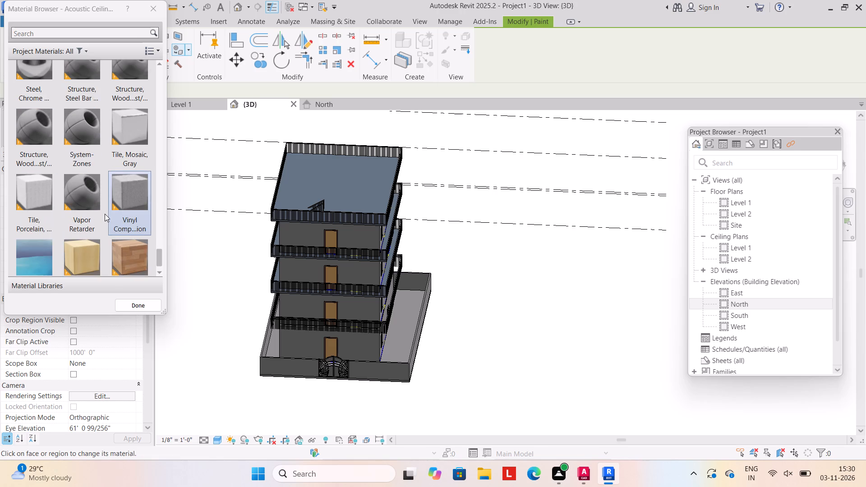
{"action": "scroll", "coordinate": [105, 214], "scroll_direction": "down", "scroll_amount": 4}
{"action": "left_click", "coordinate": [133, 227]}
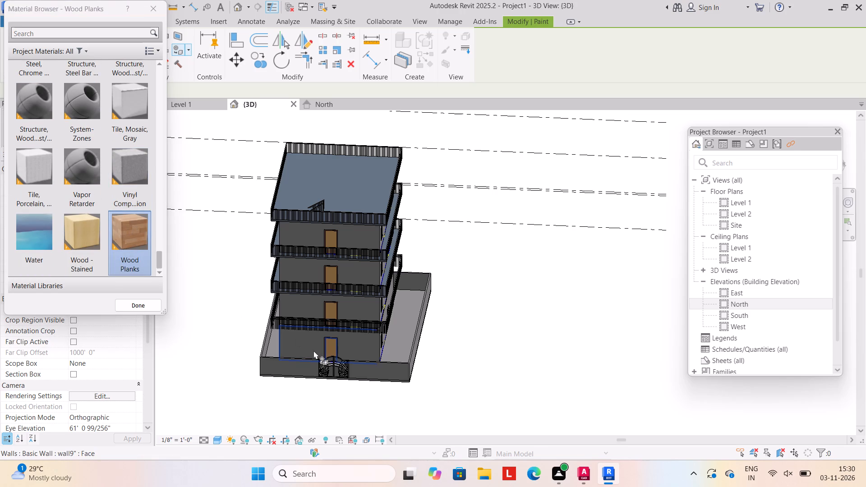
{"action": "left_click", "coordinate": [313, 350]}
{"action": "left_click", "coordinate": [300, 306]}
{"action": "left_click", "coordinate": [308, 272]}
{"action": "left_click", "coordinate": [295, 238]}
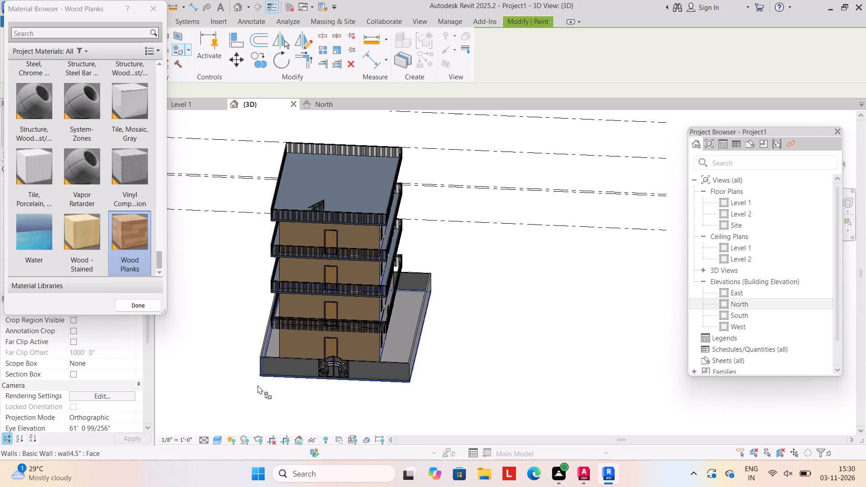
Paint the bedroom-side exterior wall faces of all four storeys with Wood Planks.
{"action": "middle_click_drag", "start_coordinate": [253, 418], "coordinate": [184, 389], "text": "shift"}
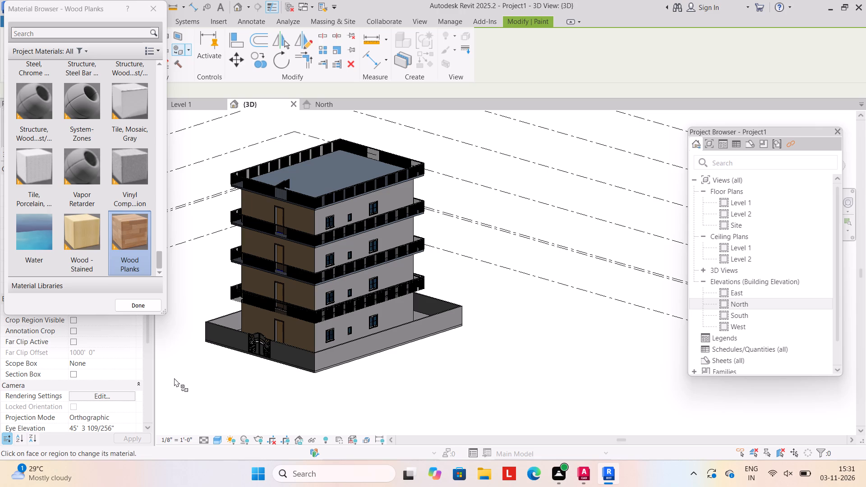
{"action": "scroll", "coordinate": [338, 331], "scroll_direction": "up", "scroll_amount": 3}
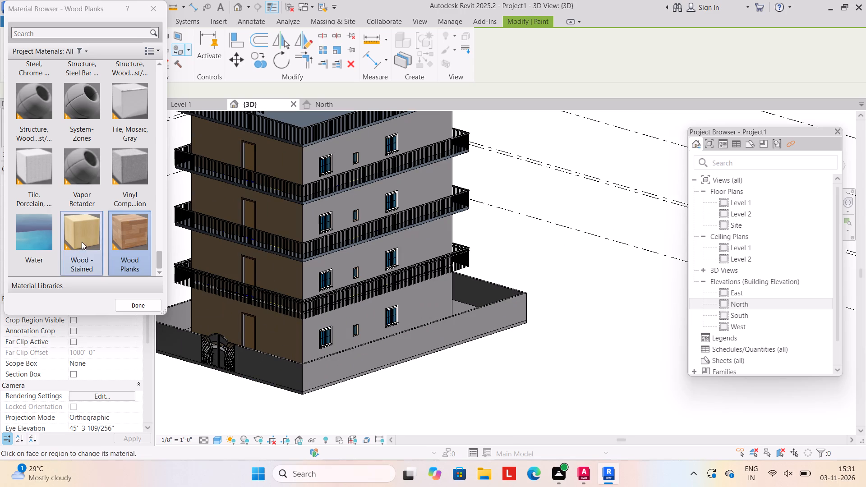
{"action": "left_click", "coordinate": [128, 227]}
{"action": "left_click", "coordinate": [339, 332]}
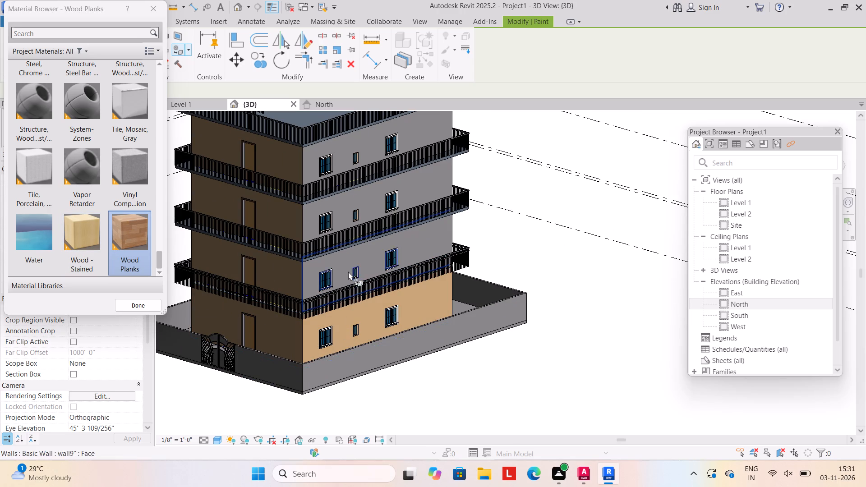
{"action": "left_click", "coordinate": [350, 267]}
{"action": "left_click", "coordinate": [350, 258]}
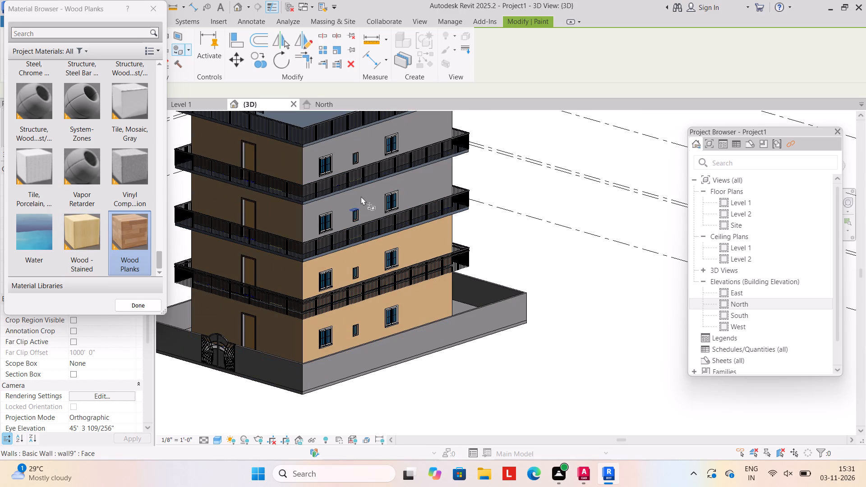
{"action": "left_click", "coordinate": [361, 196]}
{"action": "left_click", "coordinate": [340, 147]}
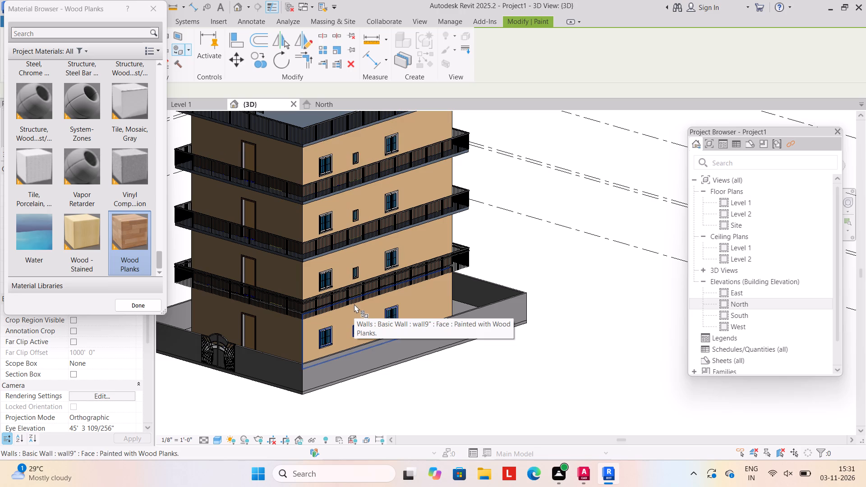
Paint the rear exterior wall faces of all four storeys, opposite the gate, with Wood Planks.
{"action": "middle_click_drag", "start_coordinate": [352, 385], "coordinate": [100, 386], "text": "shift"}
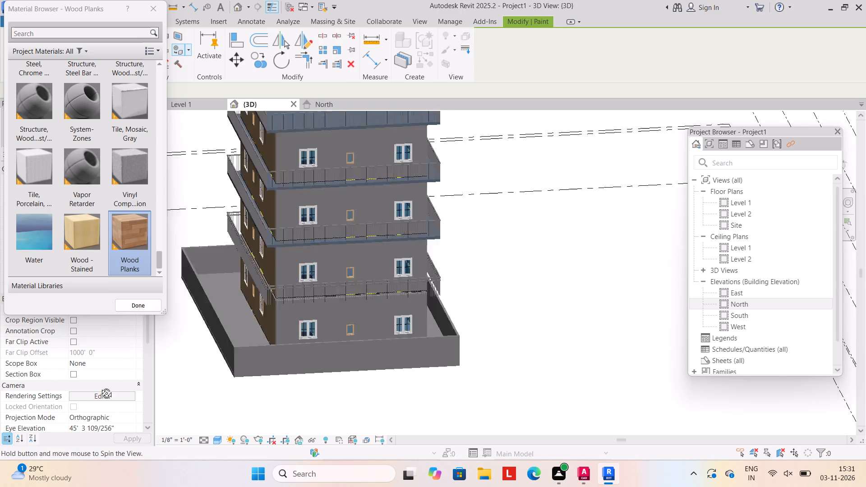
{"action": "middle_click_drag", "start_coordinate": [100, 386], "coordinate": [83, 390], "text": "shift"}
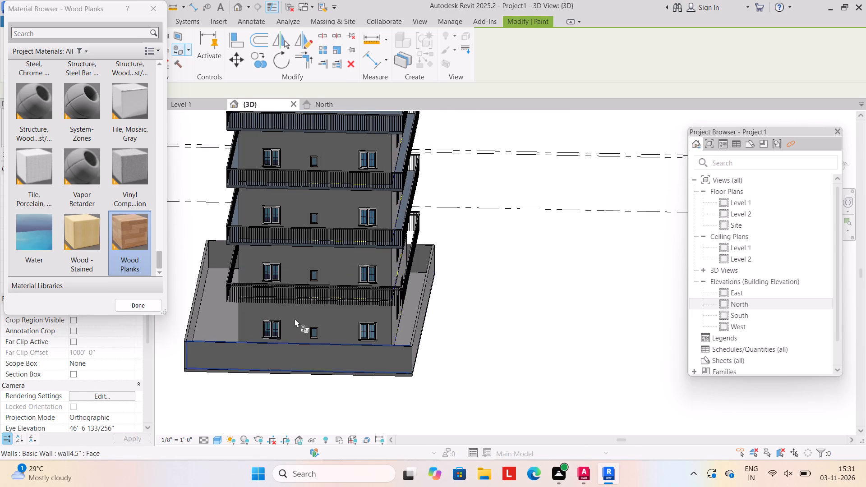
{"action": "left_click", "coordinate": [295, 318]}
{"action": "left_click", "coordinate": [300, 265]}
{"action": "left_click", "coordinate": [310, 217]}
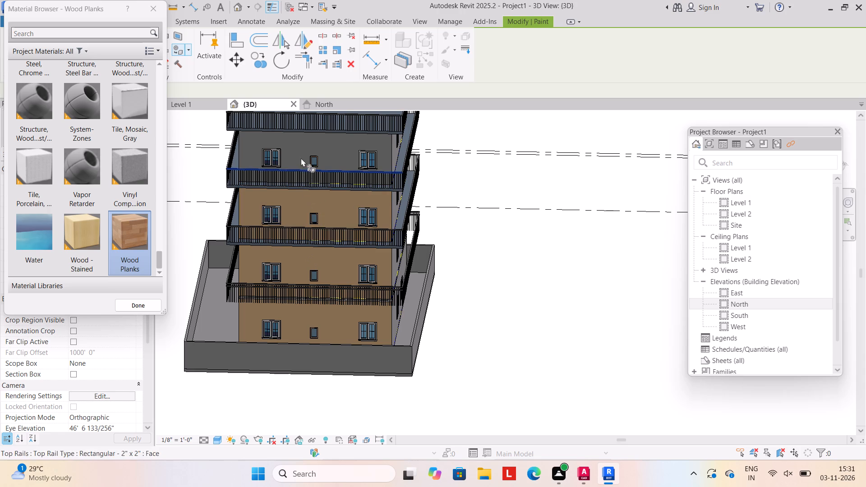
{"action": "left_click", "coordinate": [301, 158]}
Paint the remaining side's exterior wall faces of all four storeys, opposite the bedroom side, with Wood Planks.
{"action": "middle_click_drag", "start_coordinate": [355, 327], "coordinate": [172, 322], "text": "shift"}
{"action": "left_click", "coordinate": [253, 308]}
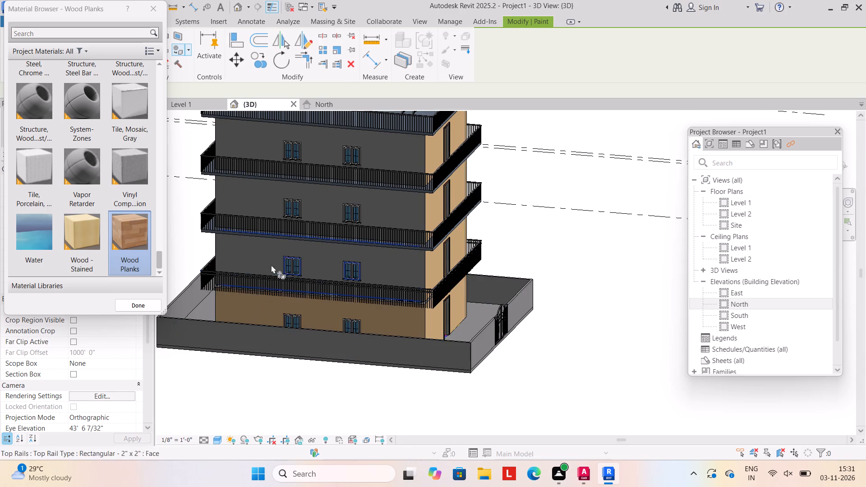
{"action": "left_click", "coordinate": [279, 249]}
{"action": "left_click", "coordinate": [277, 196]}
{"action": "left_click", "coordinate": [244, 134]}
{"action": "middle_click_drag", "start_coordinate": [263, 303], "coordinate": [415, 269], "text": "shift"}
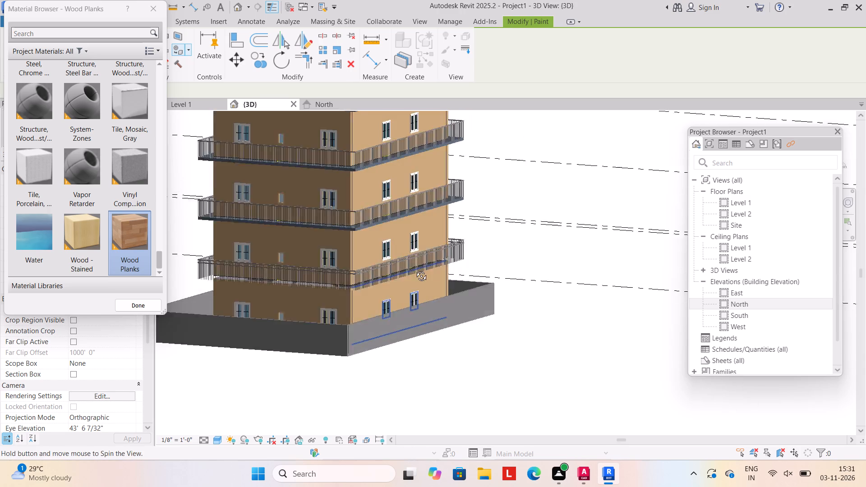
{"action": "middle_click_drag", "start_coordinate": [415, 269], "coordinate": [435, 264], "text": "shift"}
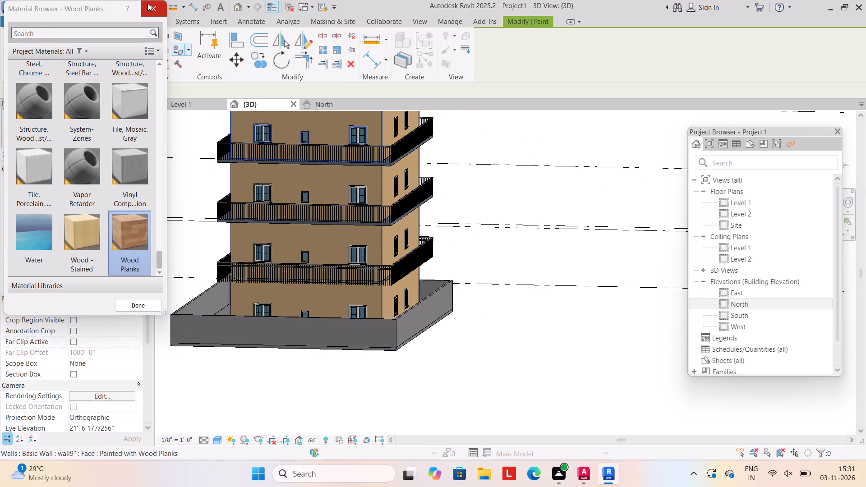
{"action": "left_click", "coordinate": [147, 3]}
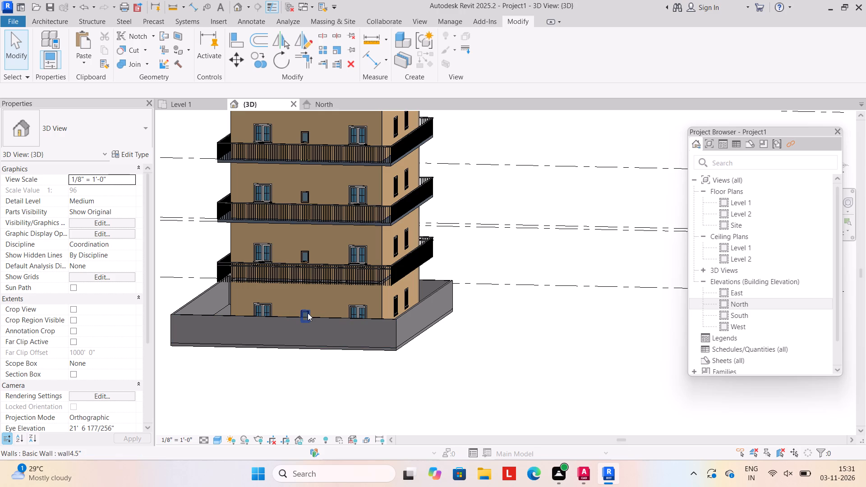
Set the sill height of the four small 16" x 24" fixed windows on the rear wall to 7'.
{"action": "left_click", "coordinate": [308, 312]}
{"action": "left_click", "coordinate": [302, 256], "text": "ctrl"}
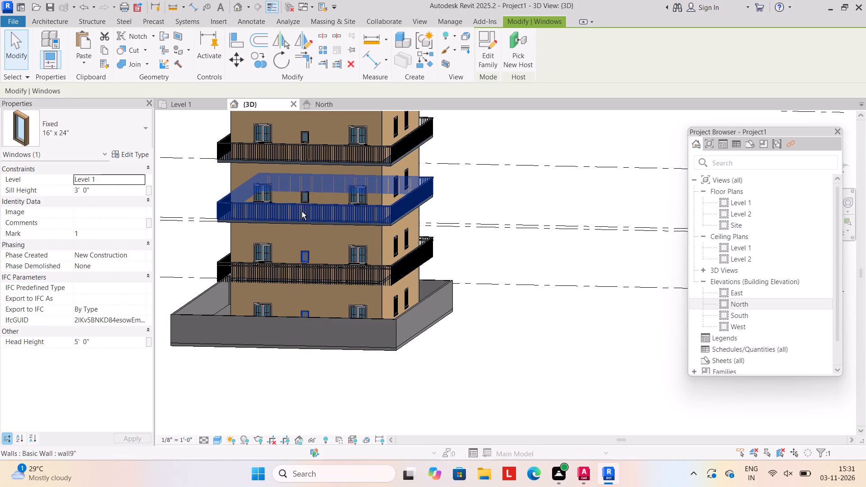
{"action": "left_click", "coordinate": [299, 192], "text": "ctrl"}
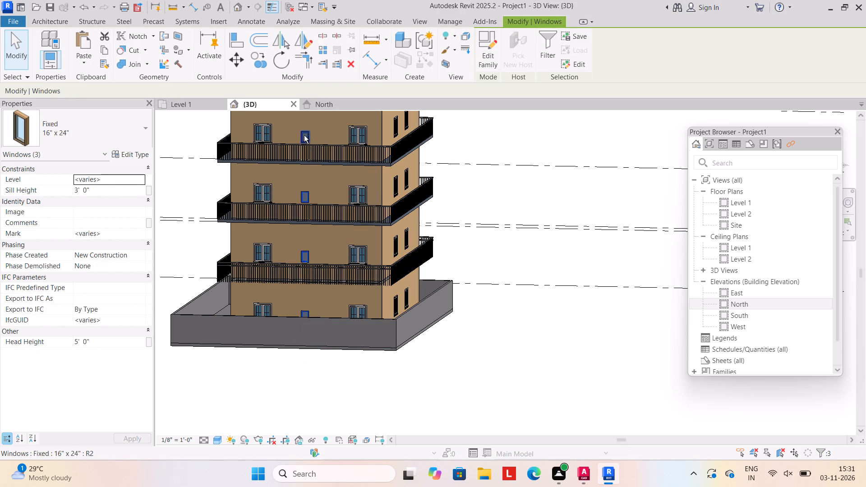
{"action": "left_click", "coordinate": [304, 134], "text": "ctrl"}
{"action": "left_click", "coordinate": [106, 193]}
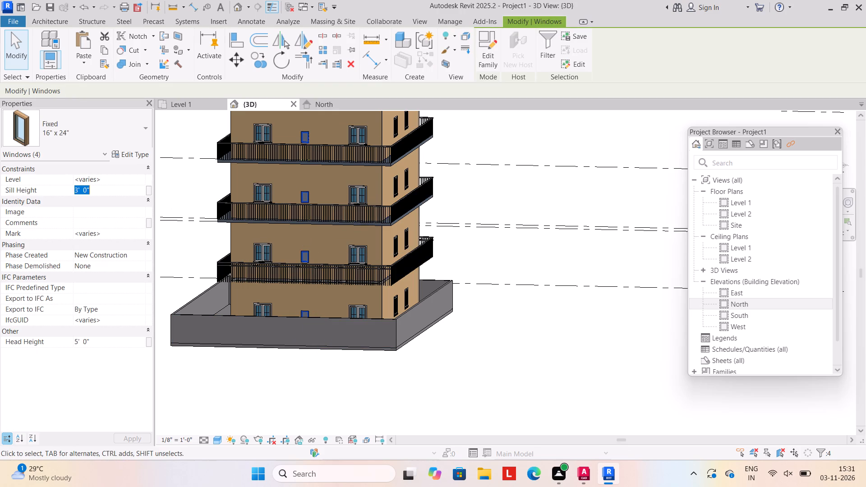
{"action": "type", "text": "7'"}
{"action": "key", "text": "Return"}
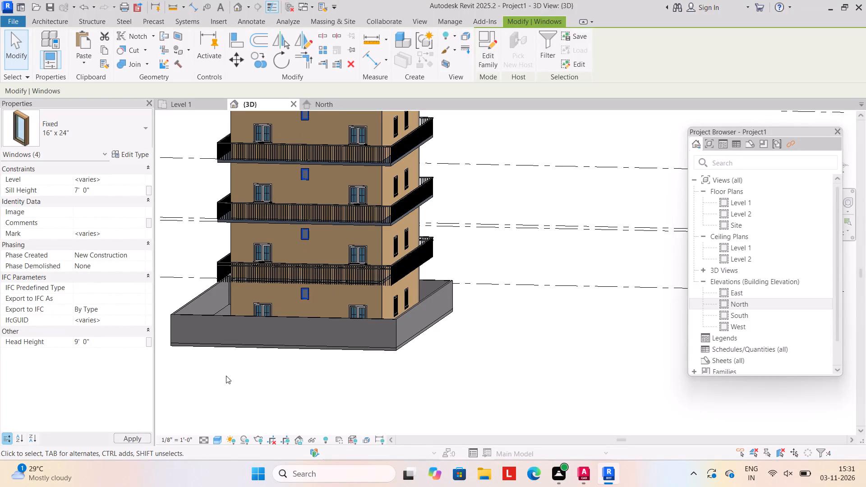
{"action": "left_click", "coordinate": [228, 377]}
Set the sill height of the four small 16" x 24" fixed windows on the bedroom-side wall to 7'.
{"action": "middle_click_drag", "start_coordinate": [197, 388], "coordinate": [299, 383], "text": "shift"}
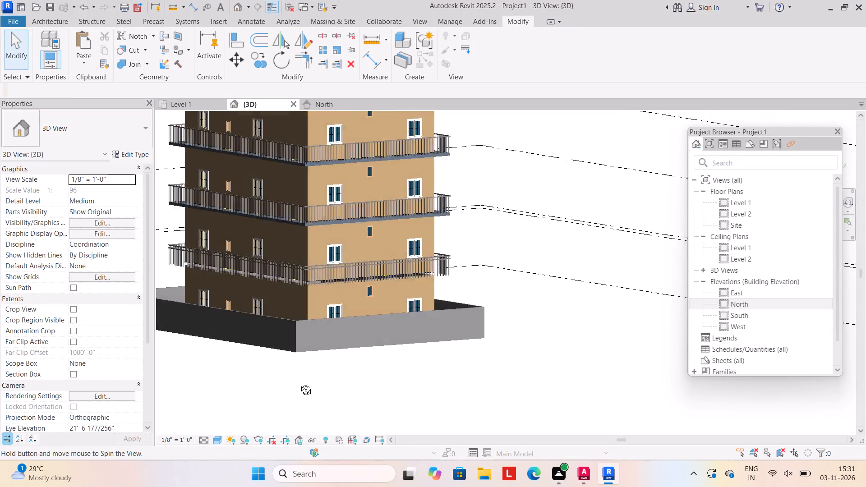
{"action": "middle_click_drag", "start_coordinate": [299, 383], "coordinate": [370, 382], "text": "shift"}
{"action": "middle_click_drag", "start_coordinate": [297, 359], "coordinate": [304, 389], "text": "shift"}
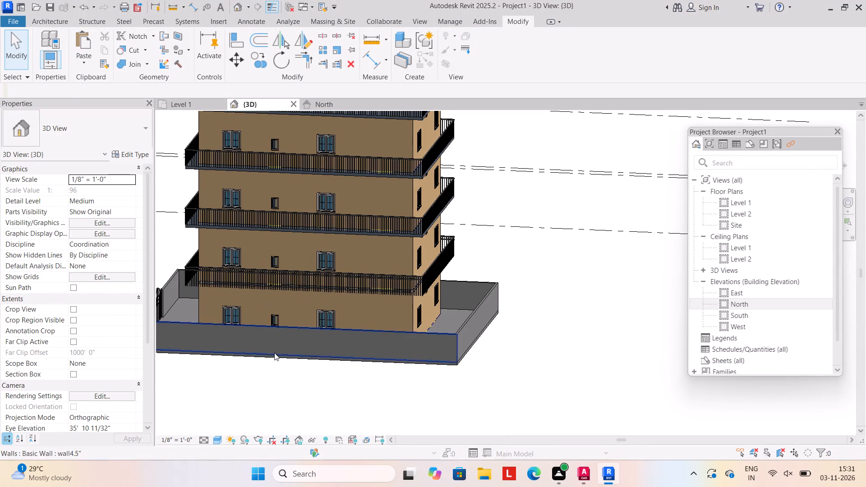
{"action": "left_click", "coordinate": [276, 316]}
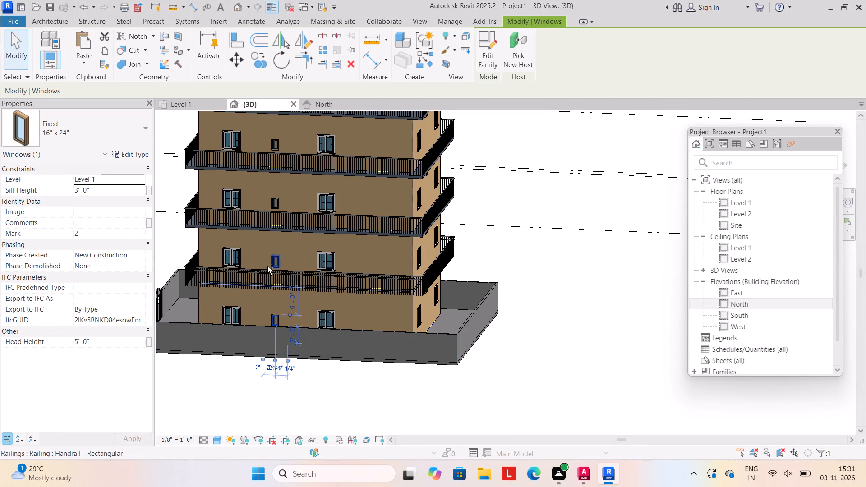
{"action": "left_click", "coordinate": [278, 257], "text": "ctrl"}
{"action": "left_click", "coordinate": [271, 202], "text": "ctrl"}
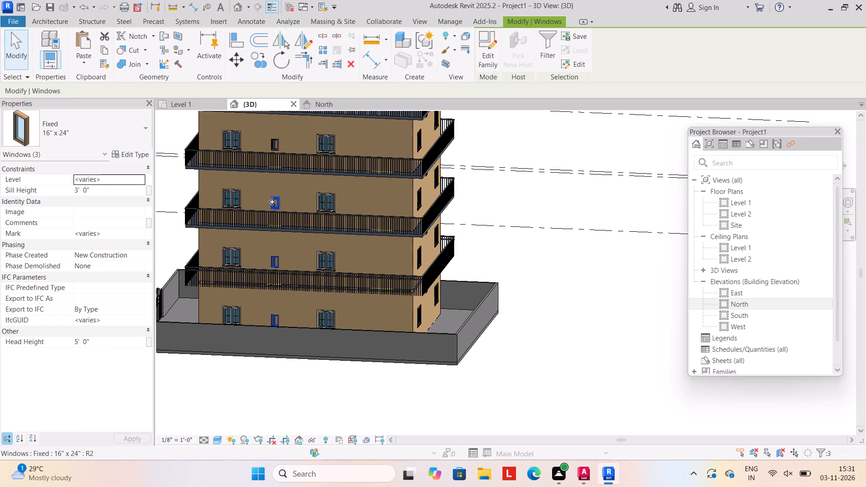
{"action": "left_click", "coordinate": [273, 143], "text": "ctrl"}
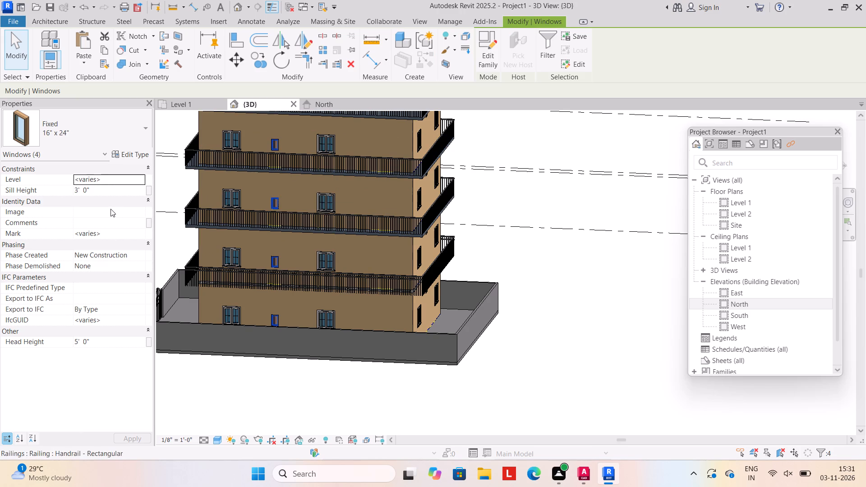
{"action": "left_click", "coordinate": [104, 191]}
{"action": "type", "text": "7'"}
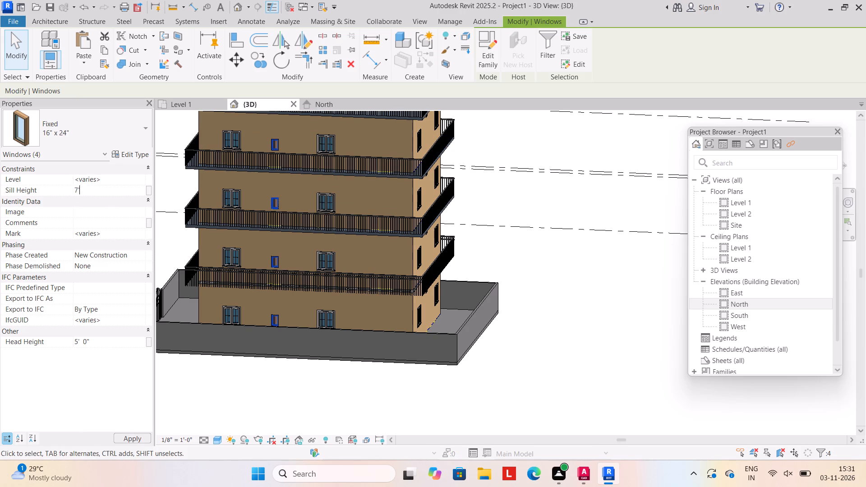
{"action": "key", "text": "Return"}
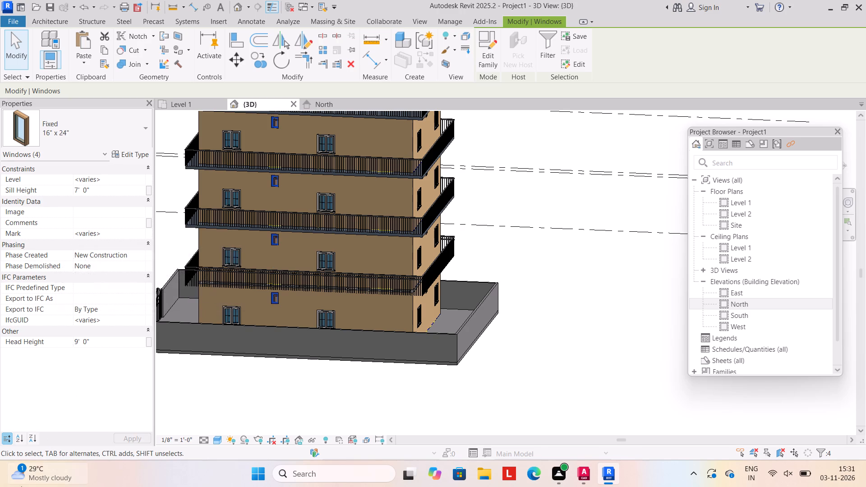
{"action": "left_click", "coordinate": [290, 400]}
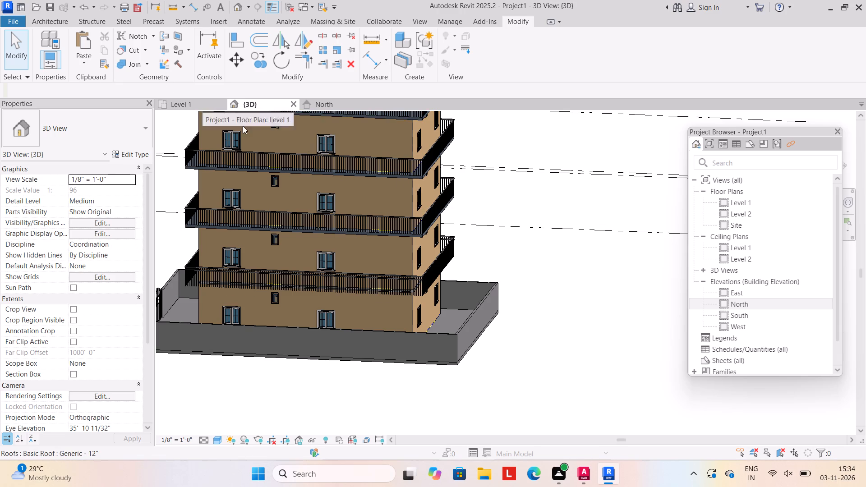
Paint the outer faces of the boundary wall on all sides, including both segments beside the gate, with the Door - Frame material.
{"action": "left_click", "coordinate": [186, 53]}
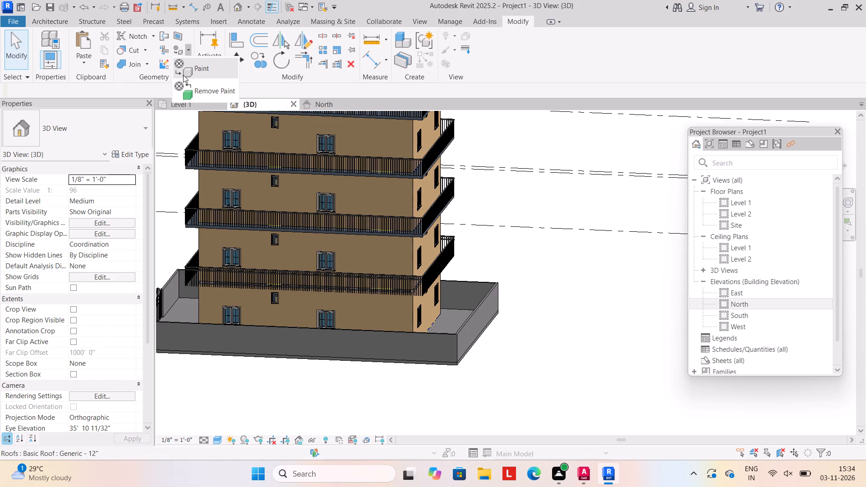
{"action": "left_click", "coordinate": [184, 70]}
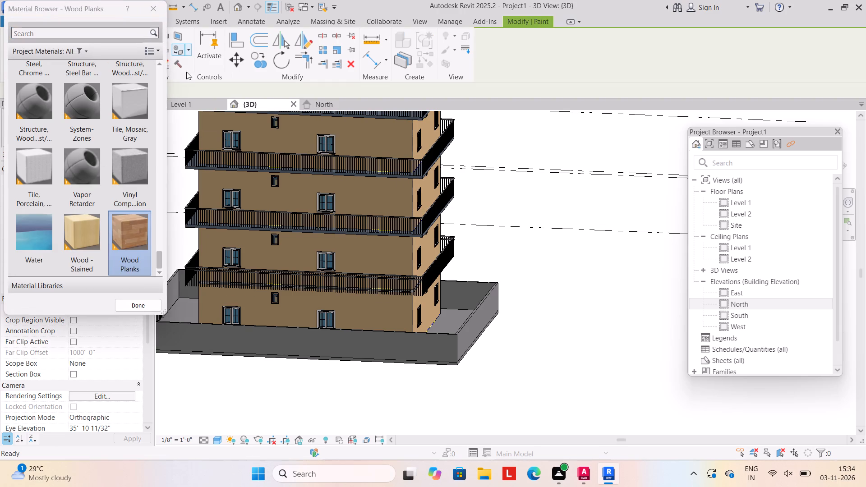
{"action": "scroll", "coordinate": [125, 192], "scroll_direction": "down", "scroll_amount": 6}
{"action": "scroll", "coordinate": [125, 189], "scroll_direction": "up", "scroll_amount": 6}
{"action": "scroll", "coordinate": [128, 193], "scroll_direction": "down", "scroll_amount": 2}
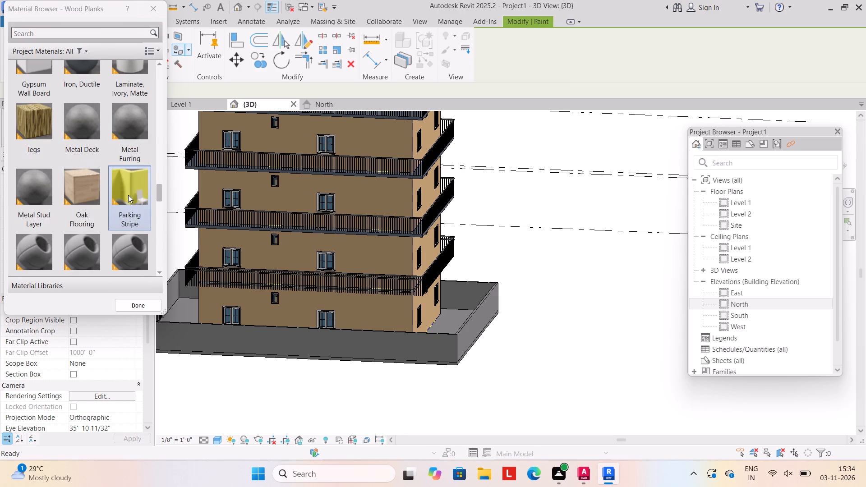
{"action": "scroll", "coordinate": [131, 189], "scroll_direction": "up", "scroll_amount": 2}
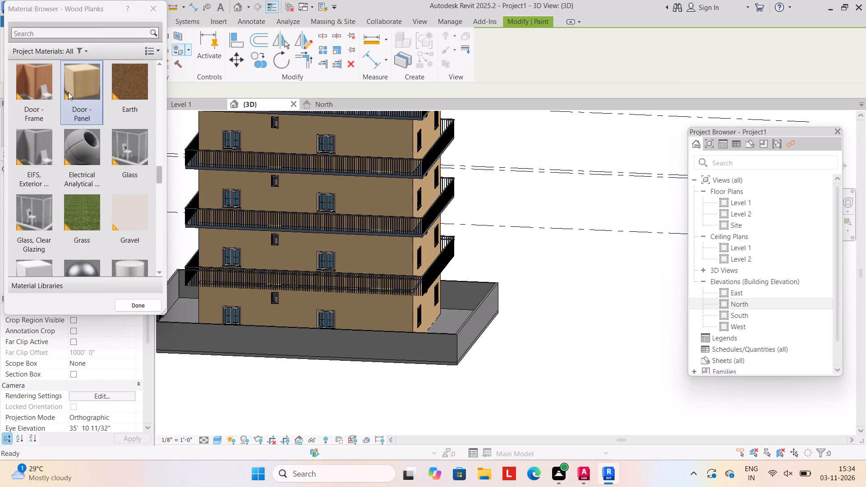
{"action": "left_click_drag", "start_coordinate": [27, 83], "coordinate": [27, 89]}
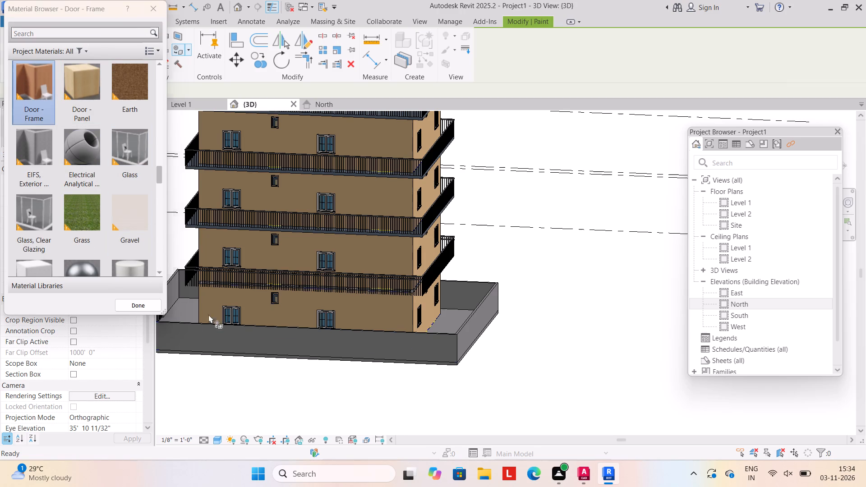
{"action": "left_click", "coordinate": [247, 344]}
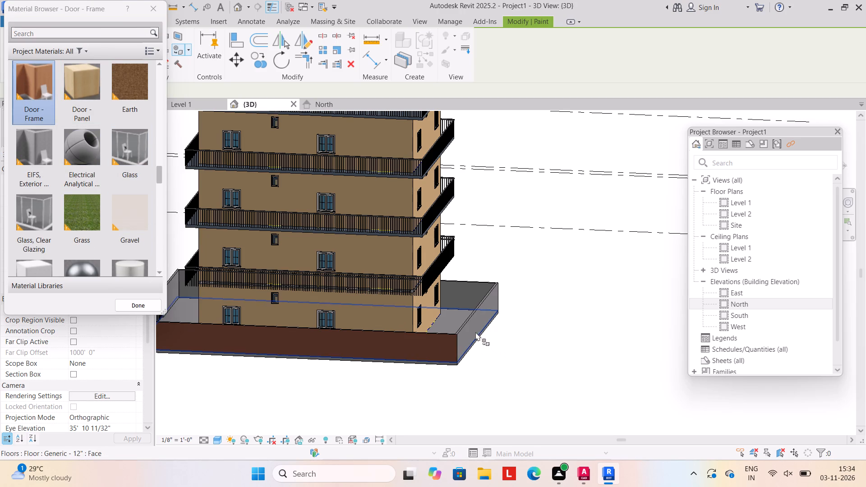
{"action": "left_click", "coordinate": [474, 329]}
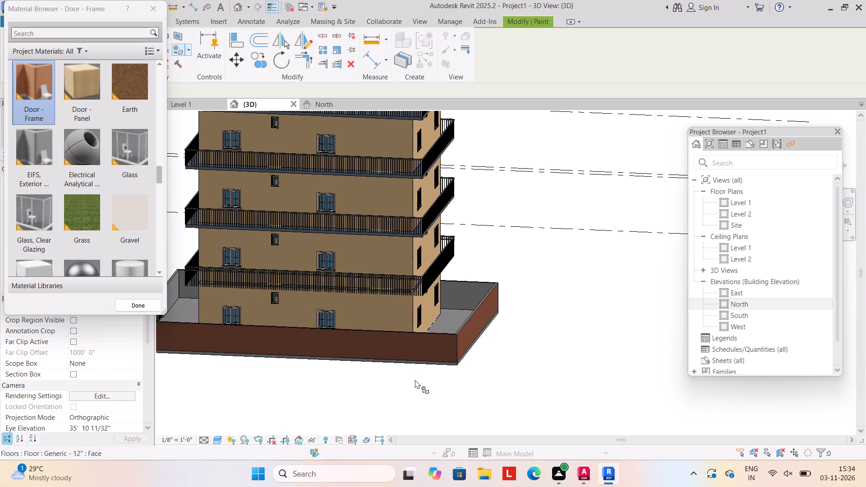
{"action": "middle_click_drag", "start_coordinate": [402, 384], "coordinate": [642, 369], "text": "shift"}
{"action": "left_click_drag", "start_coordinate": [304, 334], "coordinate": [308, 333]}
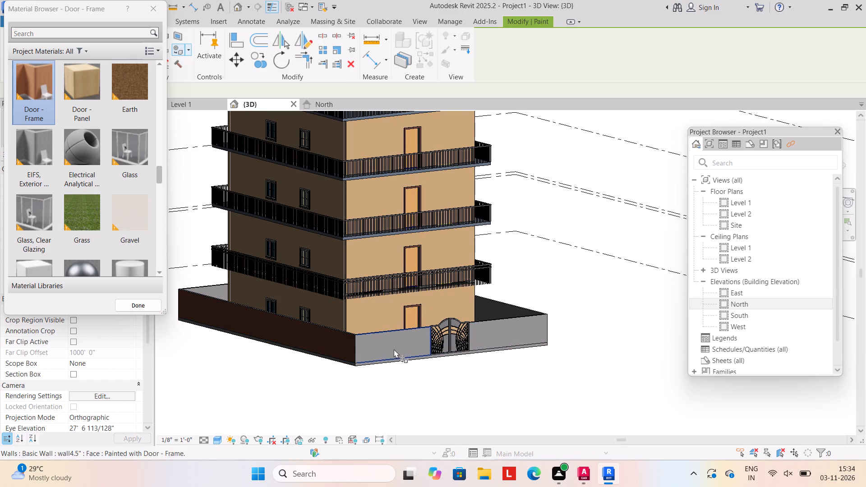
{"action": "left_click", "coordinate": [394, 349]}
{"action": "left_click", "coordinate": [484, 333]}
{"action": "middle_click_drag", "start_coordinate": [464, 360], "coordinate": [433, 368], "text": "shift"}
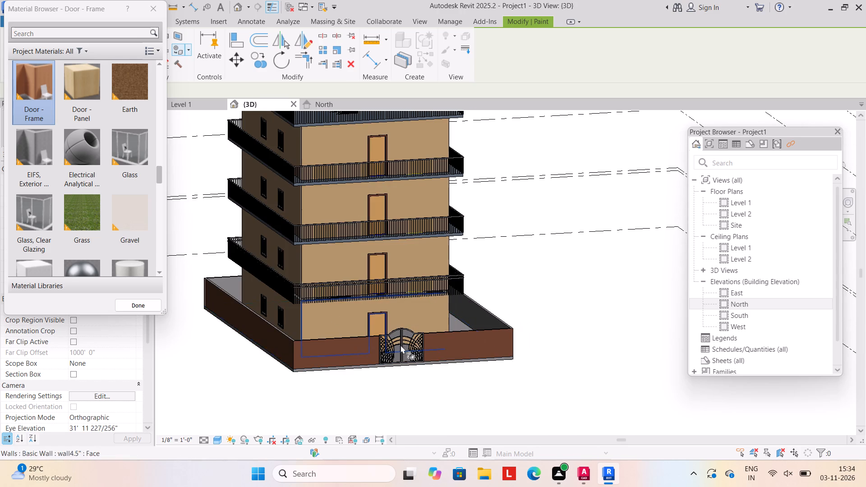
{"action": "left_click", "coordinate": [156, 0]}
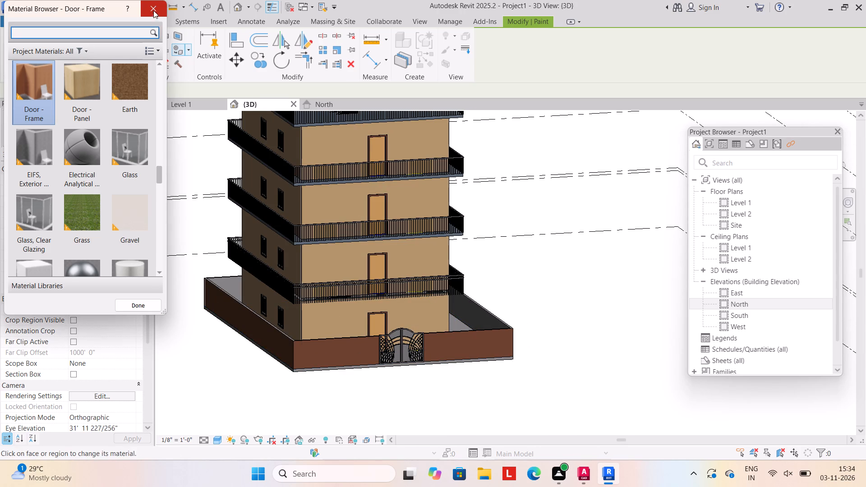
{"action": "left_click", "coordinate": [153, 12]}
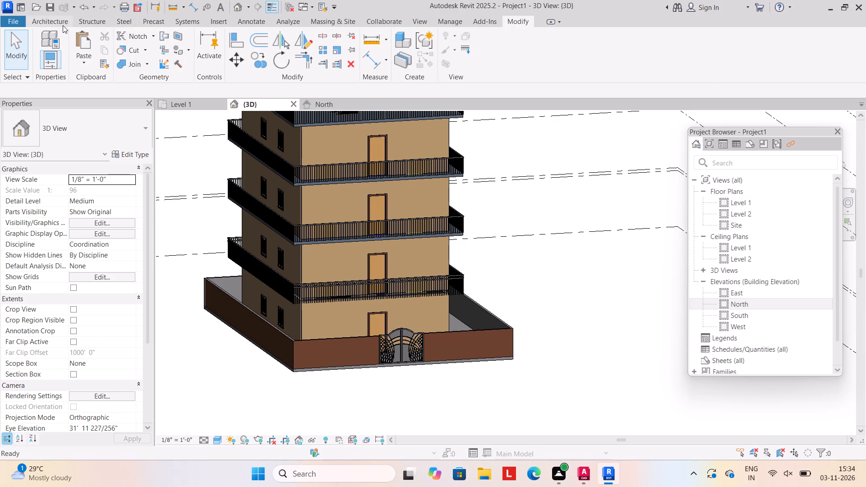
Create an in-place model component in the Generic Models category, keeping the default name.
{"action": "left_click", "coordinate": [63, 25]}
{"action": "left_click", "coordinate": [125, 67]}
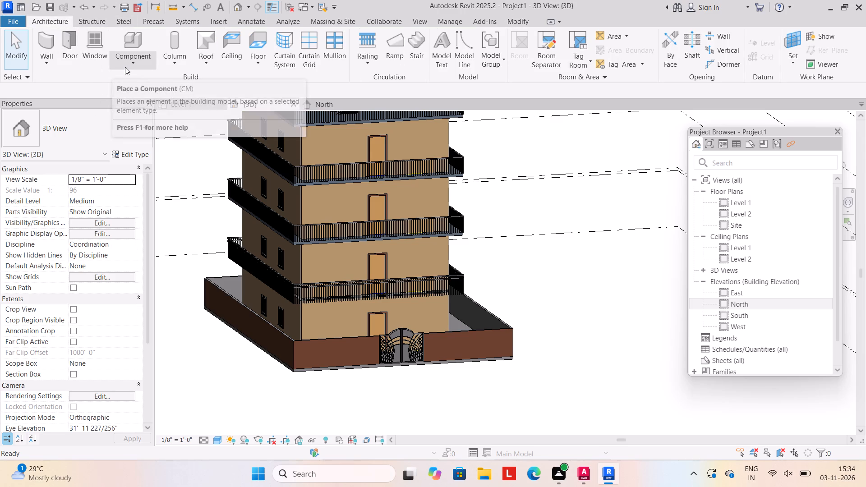
{"action": "left_click", "coordinate": [132, 107]}
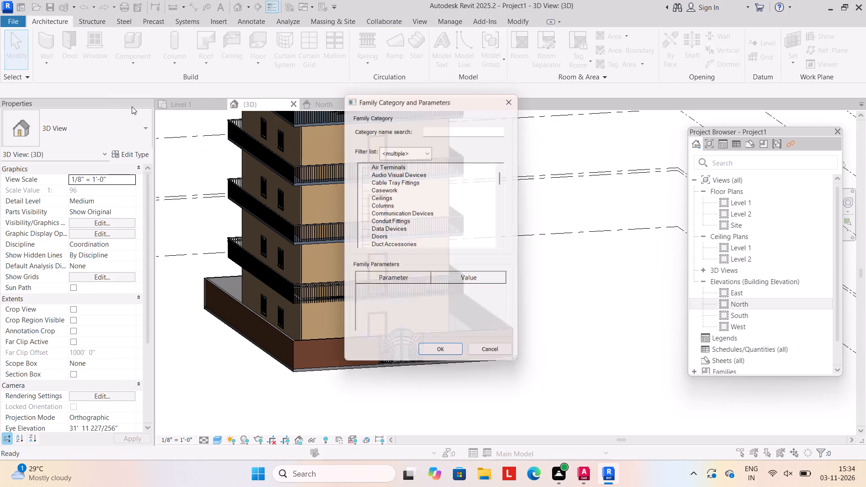
{"action": "scroll", "coordinate": [419, 187], "scroll_direction": "down", "scroll_amount": 11}
{"action": "scroll", "coordinate": [399, 236], "scroll_direction": "down", "scroll_amount": 1}
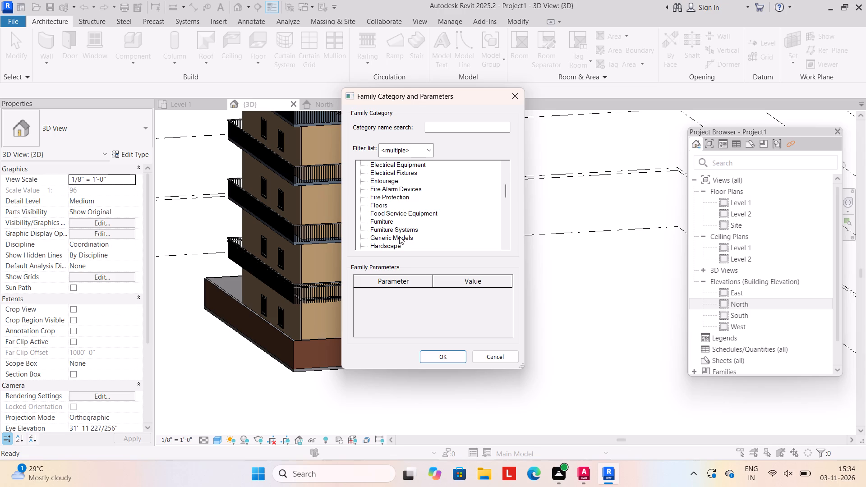
{"action": "left_click_drag", "start_coordinate": [399, 236], "coordinate": [404, 247]}
{"action": "left_click", "coordinate": [426, 354]}
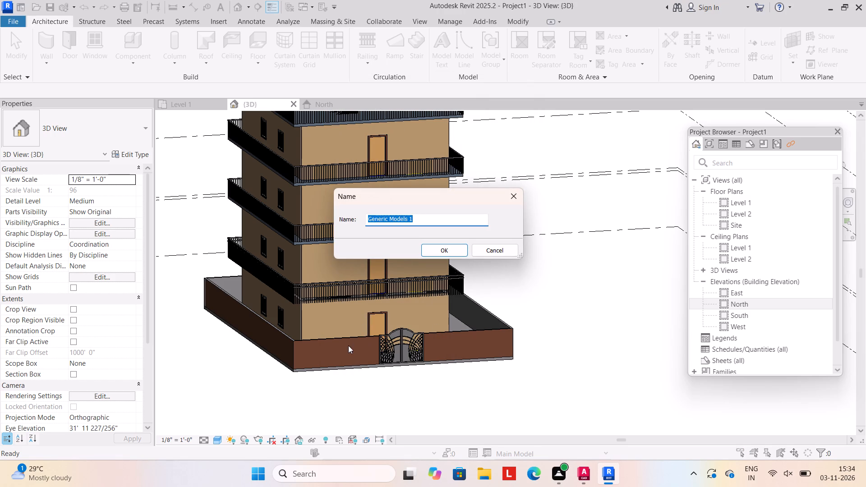
{"action": "left_click", "coordinate": [444, 251]}
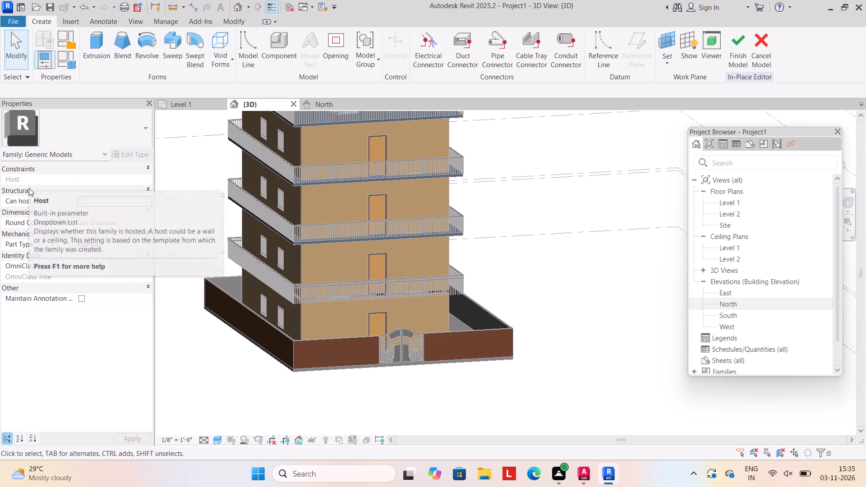
Create an extrusion from a rectangle about 13' long on the outer face of the front boundary wall segment left of the gate.
{"action": "scroll", "coordinate": [298, 342], "scroll_direction": "up", "scroll_amount": 4}
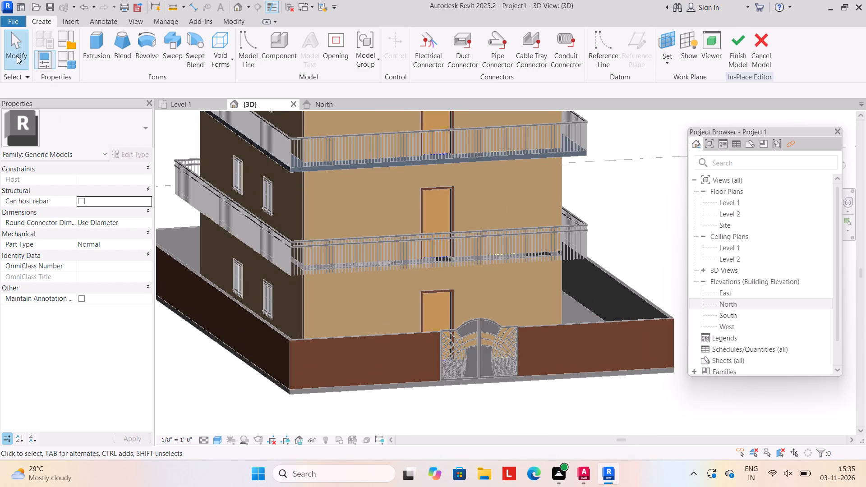
{"action": "left_click", "coordinate": [87, 37]}
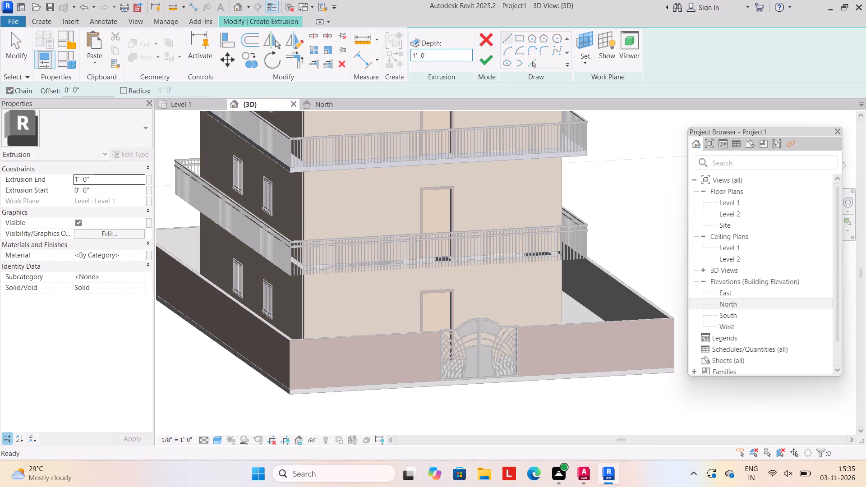
{"action": "left_click", "coordinate": [587, 68]}
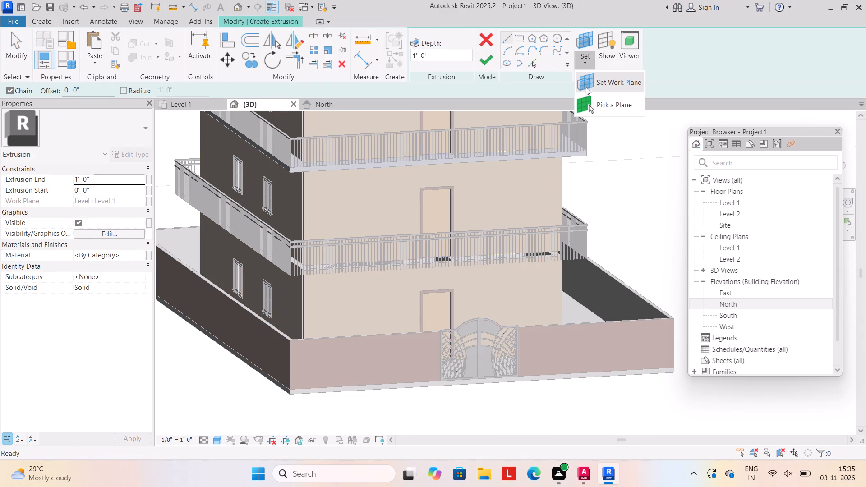
{"action": "left_click", "coordinate": [587, 101]}
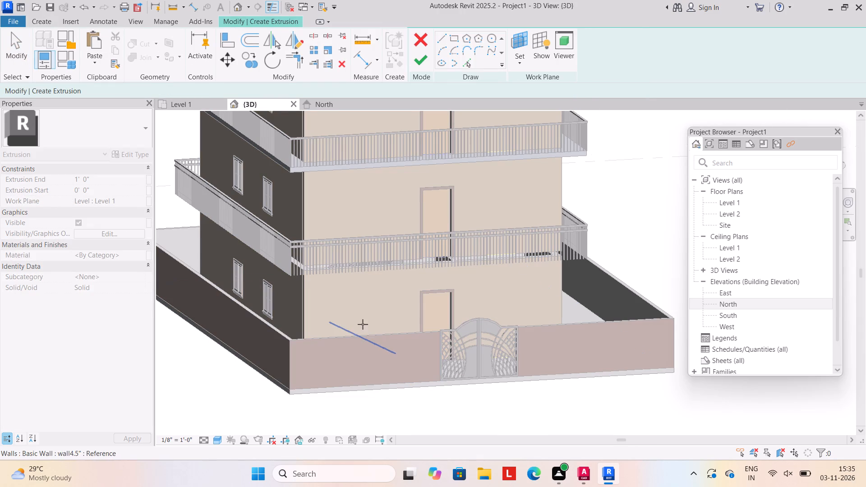
{"action": "left_click", "coordinate": [360, 341]}
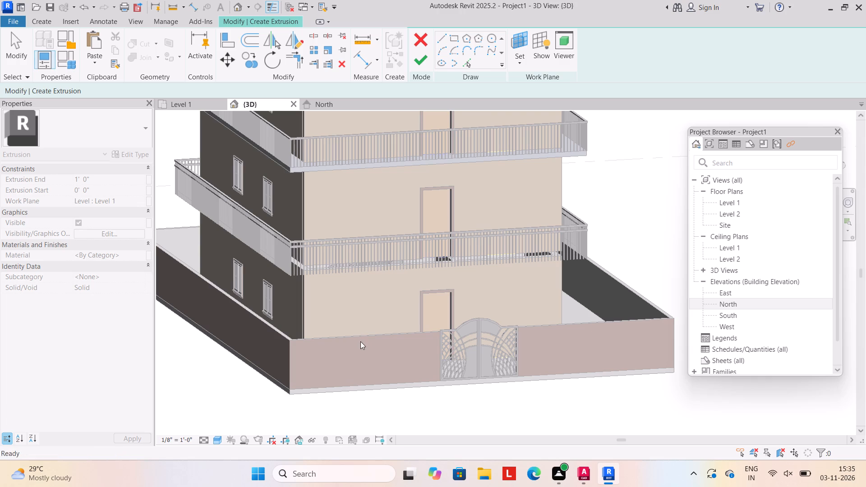
{"action": "left_click", "coordinate": [514, 35]}
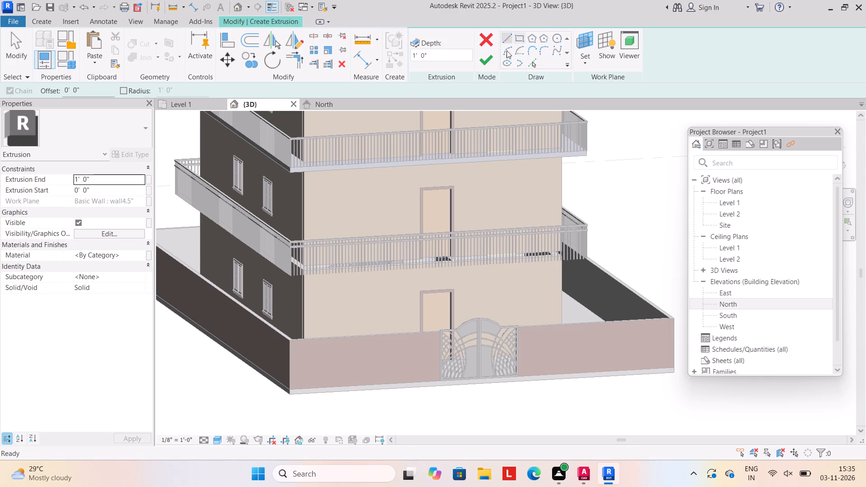
{"action": "left_click", "coordinate": [302, 348]}
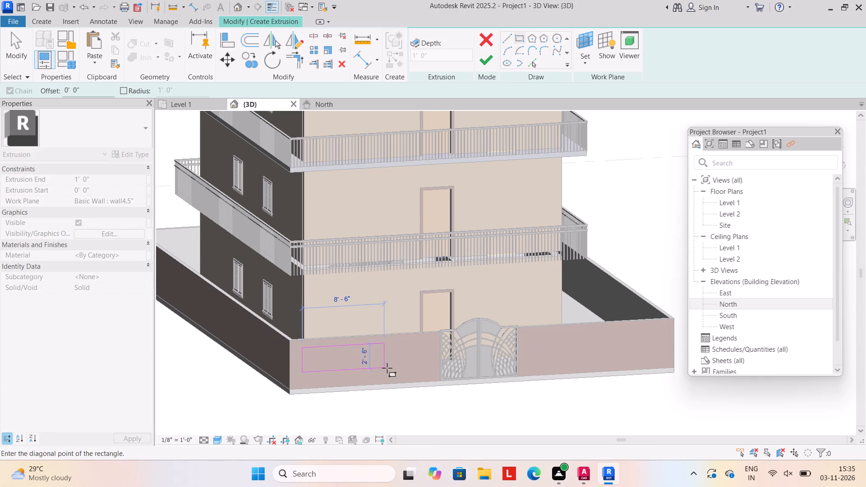
{"action": "left_click", "coordinate": [428, 376]}
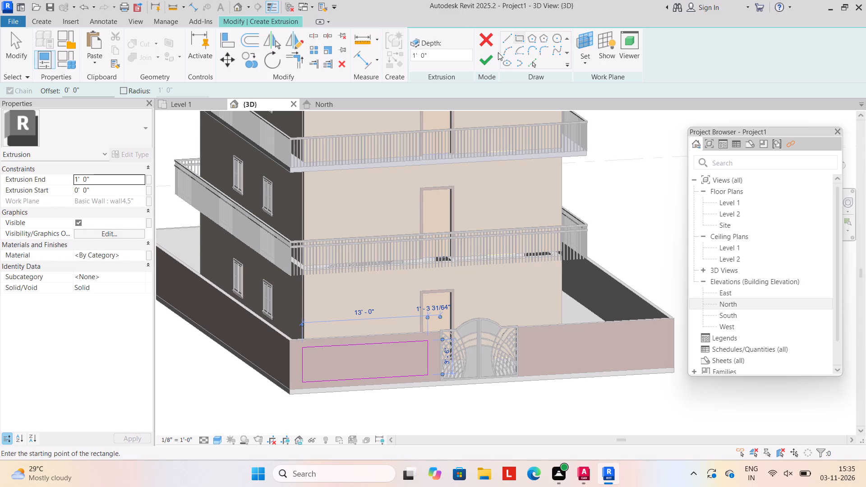
{"action": "left_click", "coordinate": [484, 61]}
Set the extrusion end of the panel left of the gate to 6".
{"action": "scroll", "coordinate": [446, 345], "scroll_direction": "down", "scroll_amount": 2}
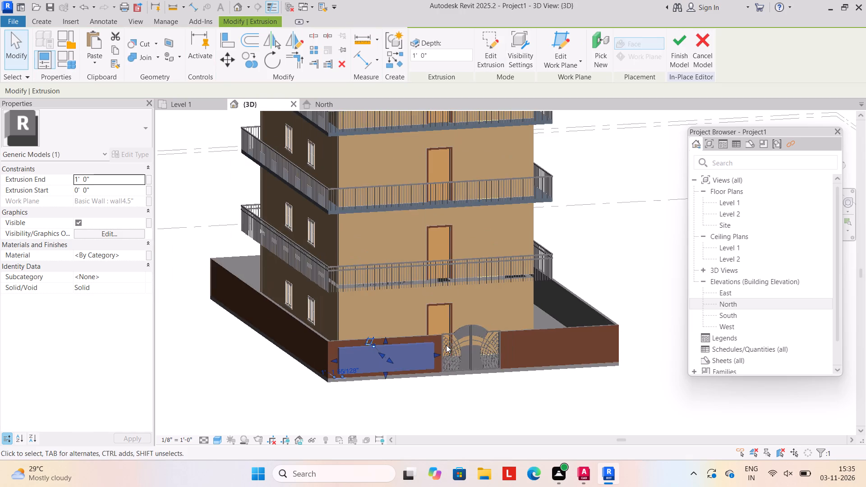
{"action": "middle_click_drag", "start_coordinate": [446, 345], "coordinate": [377, 346]}
{"action": "left_click", "coordinate": [111, 180]}
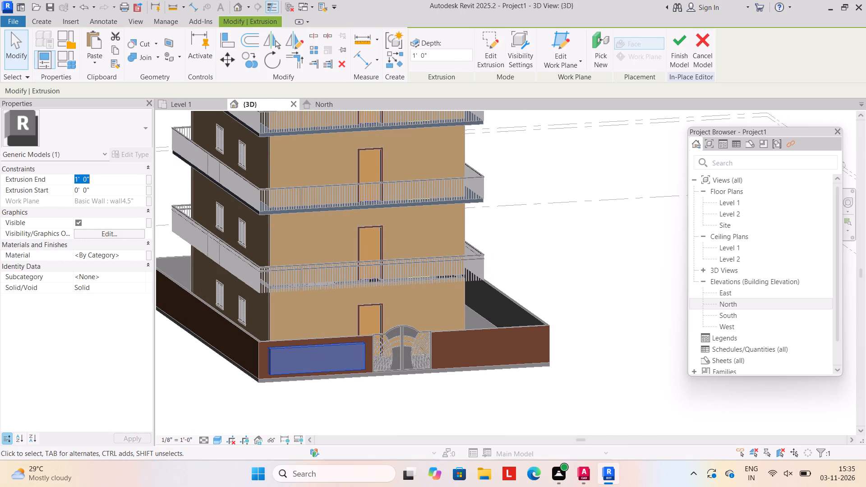
{"action": "type", "text": "6\""}
{"action": "key", "text": "Return"}
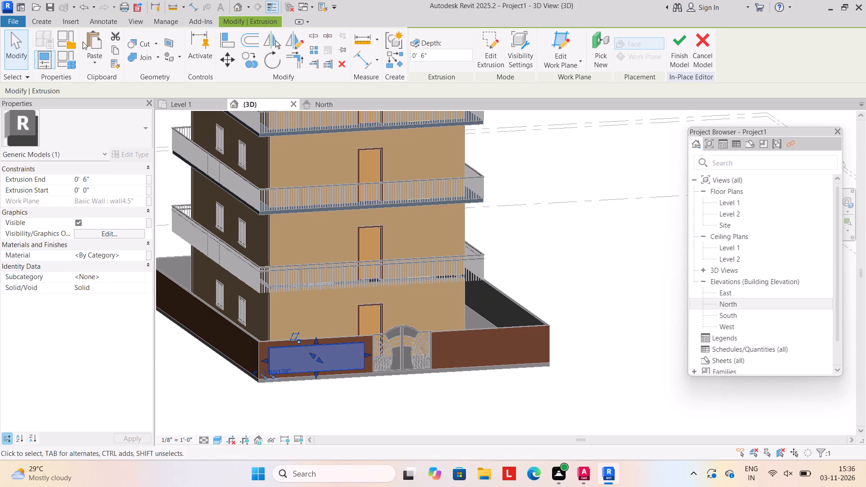
Create a second extrusion from a rectangle about 3' high on the outer face of the front boundary wall segment right of the gate.
{"action": "left_click", "coordinate": [33, 20]}
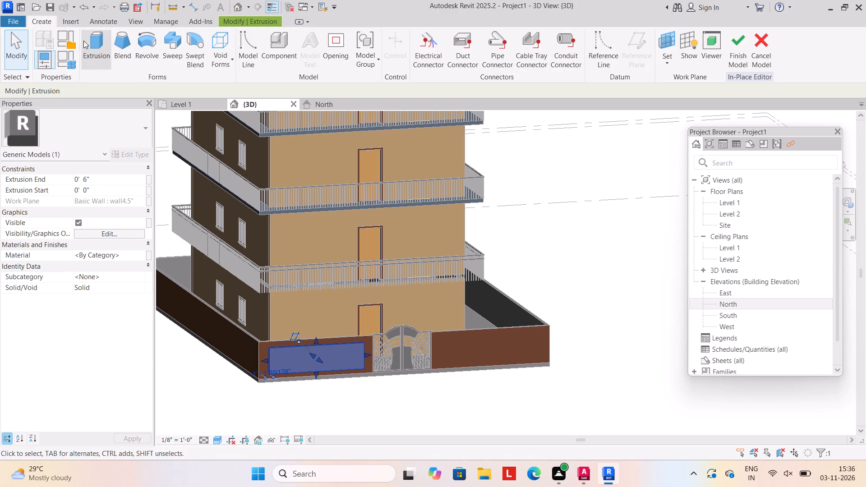
{"action": "left_click", "coordinate": [83, 41]}
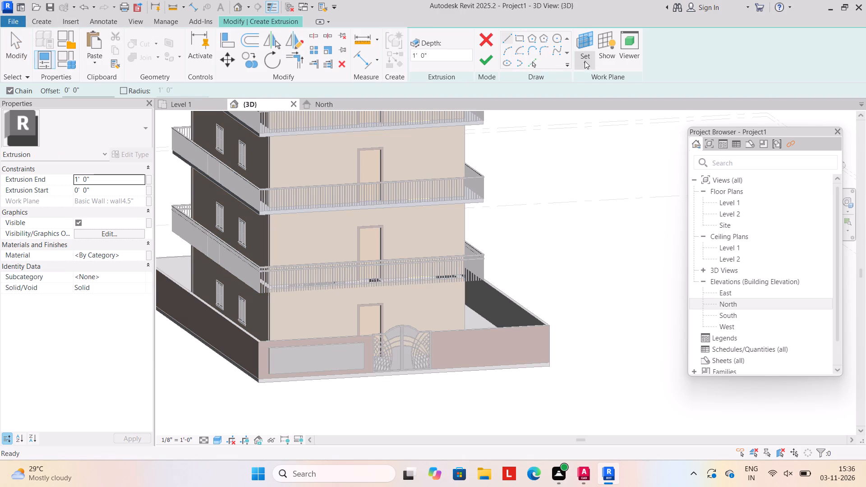
{"action": "left_click", "coordinate": [585, 63]}
{"action": "left_click", "coordinate": [594, 106]}
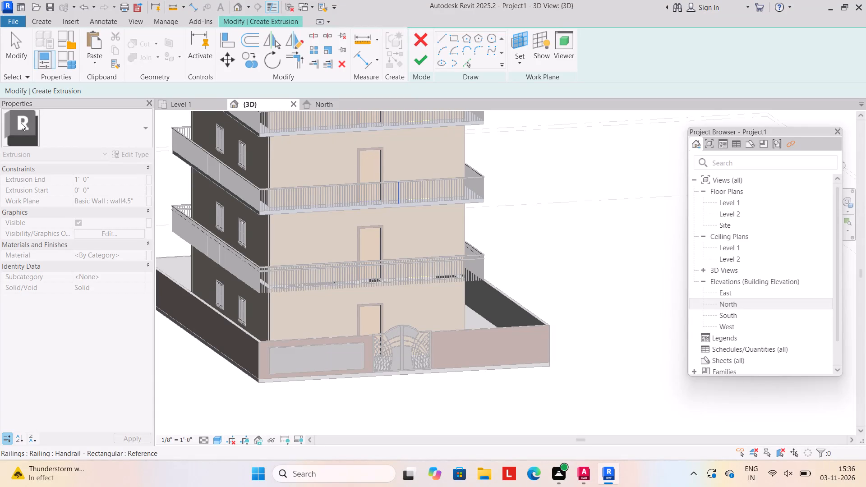
{"action": "left_click", "coordinate": [520, 61]}
{"action": "left_click", "coordinate": [535, 104]}
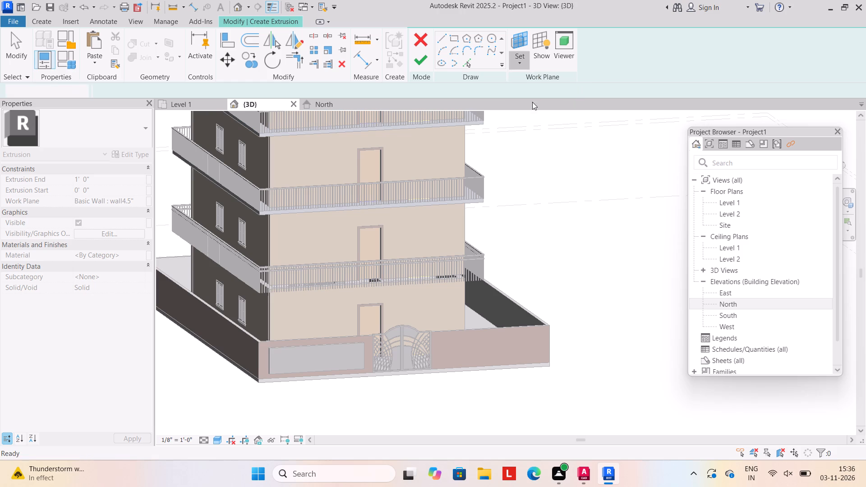
{"action": "left_click", "coordinate": [507, 329]}
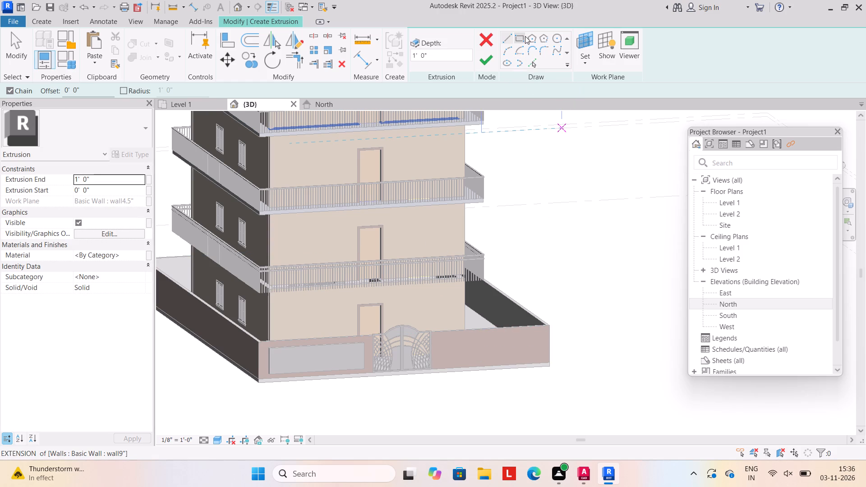
{"action": "left_click", "coordinate": [520, 36]}
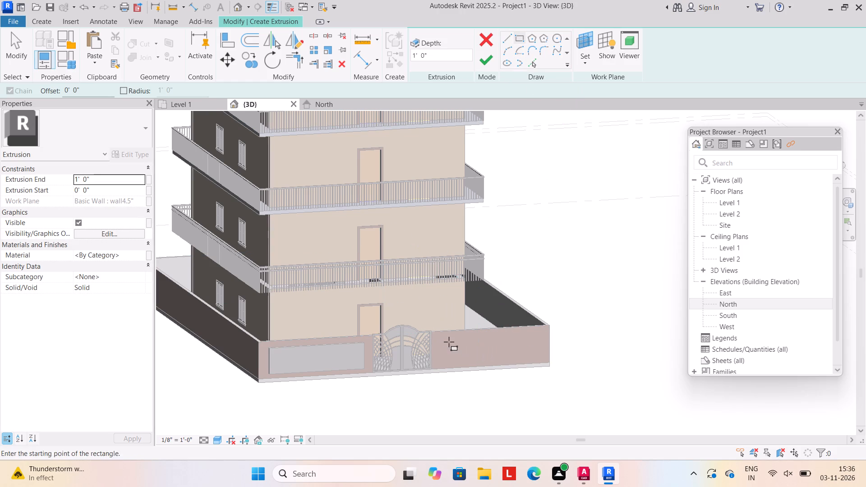
{"action": "left_click", "coordinate": [442, 339]}
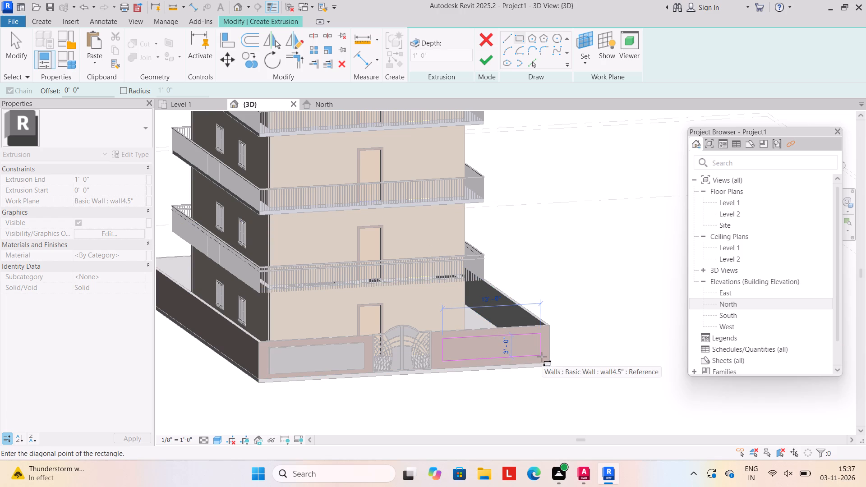
{"action": "left_click", "coordinate": [543, 356]}
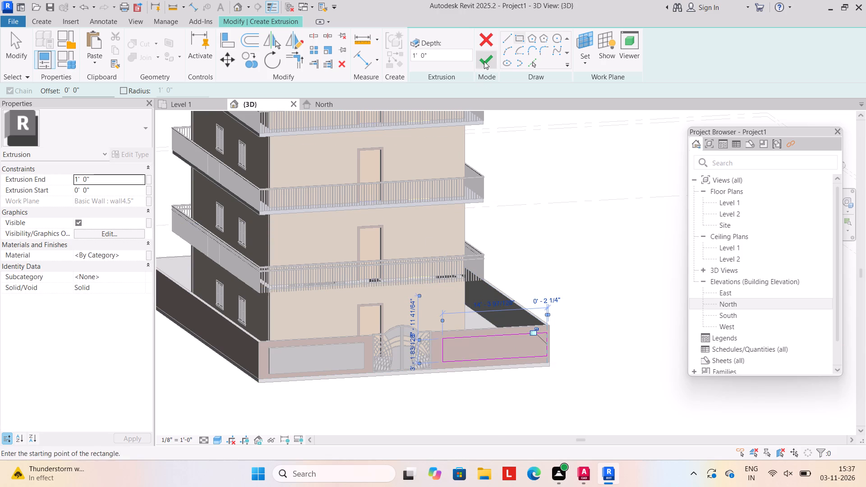
{"action": "left_click", "coordinate": [484, 61]}
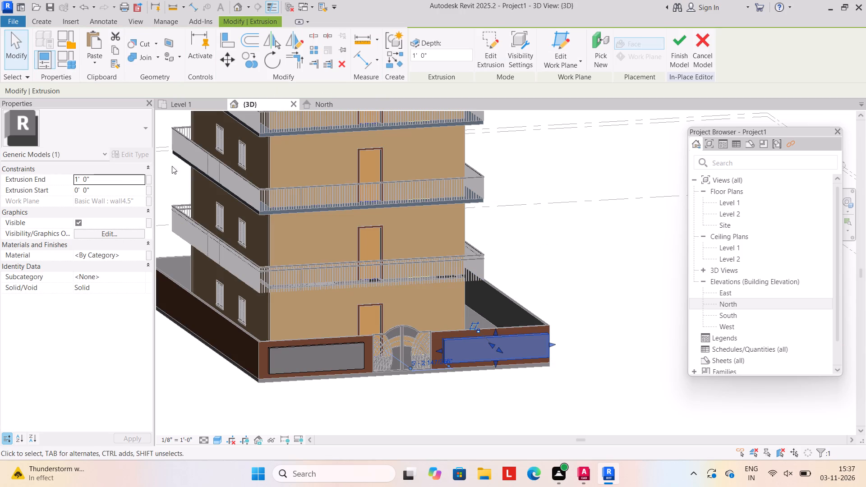
Set the extrusion end of the panel right of the gate to 6" and finish the in-place model.
{"action": "left_click", "coordinate": [120, 181]}
{"action": "key", "text": "6"}
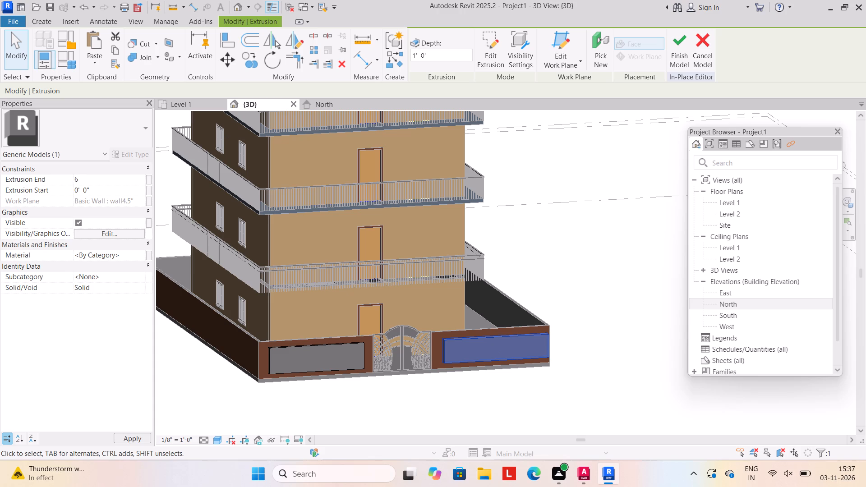
{"action": "key", "text": "shift+quotedbl"}
{"action": "key", "text": "Return"}
{"action": "left_click", "coordinate": [684, 42]}
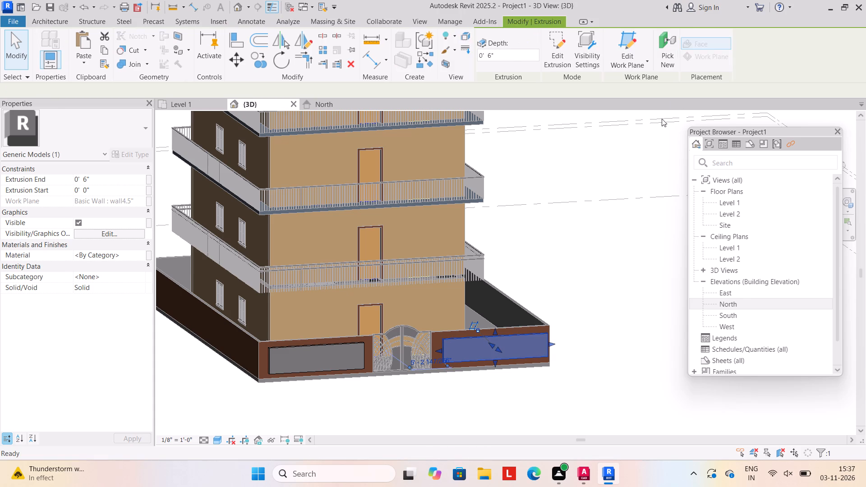
Adjust the bottom edge of the panel right of the gate so it sits slightly lower, leaving a narrow wall border beneath it.
{"action": "left_click", "coordinate": [487, 354]}
{"action": "left_click", "coordinate": [487, 354]}
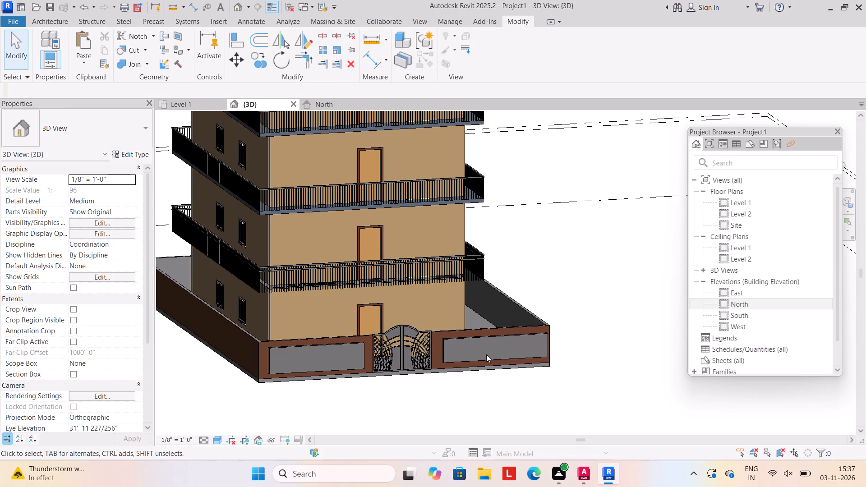
{"action": "left_click", "coordinate": [486, 354]}
{"action": "left_click", "coordinate": [488, 358]}
{"action": "left_click", "coordinate": [494, 361]}
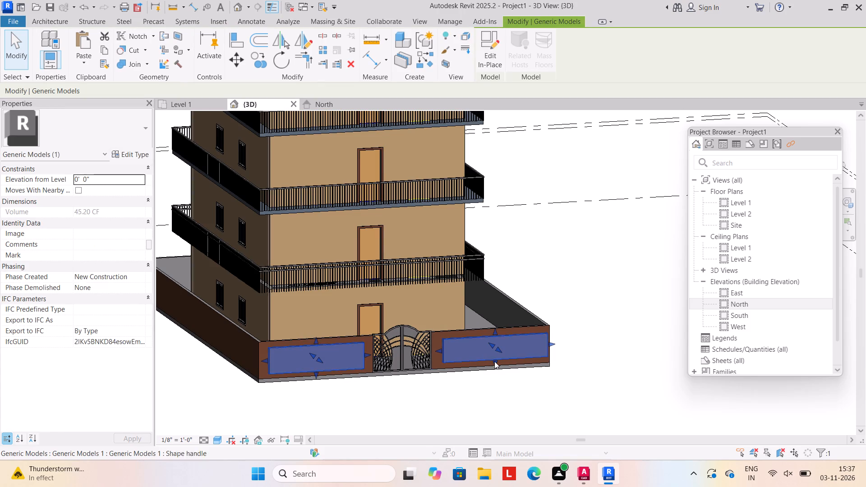
{"action": "left_click_drag", "start_coordinate": [497, 368], "coordinate": [497, 357]}
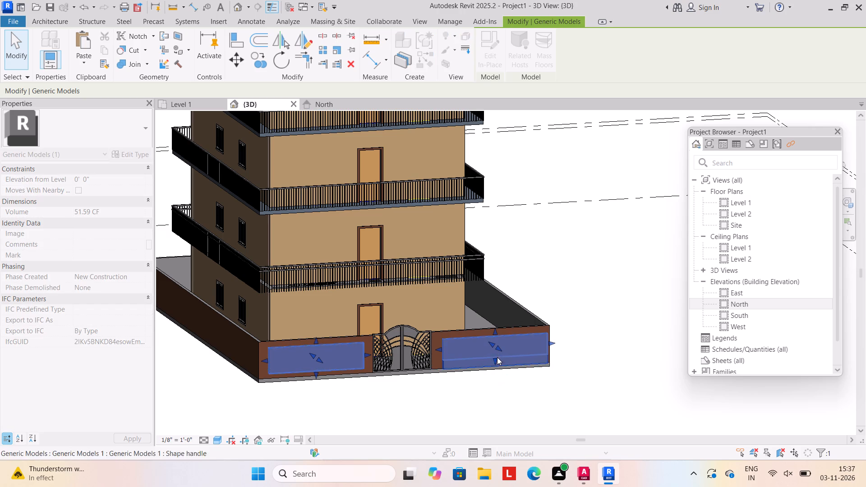
{"action": "left_click", "coordinate": [496, 358]}
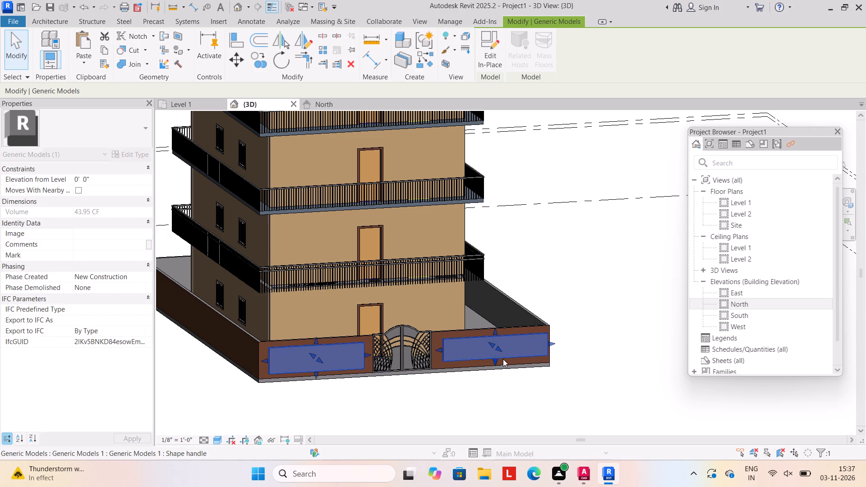
{"action": "scroll", "coordinate": [503, 359], "scroll_direction": "up", "scroll_amount": 3}
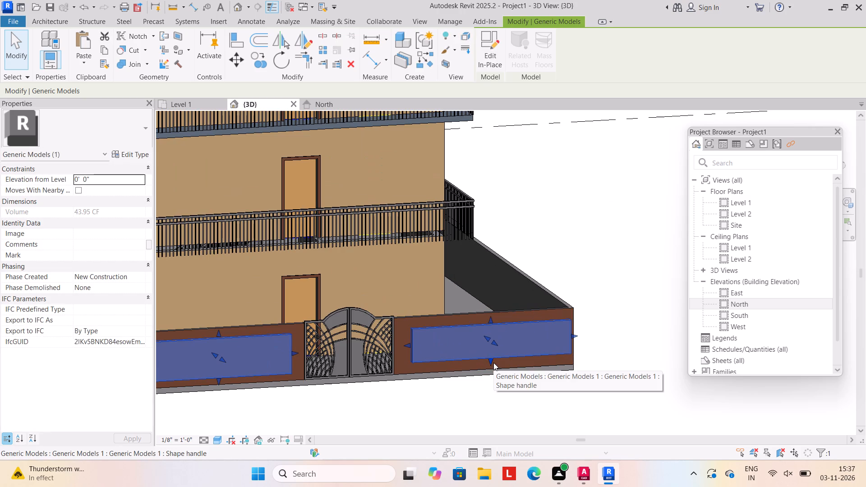
{"action": "left_click", "coordinate": [491, 361]}
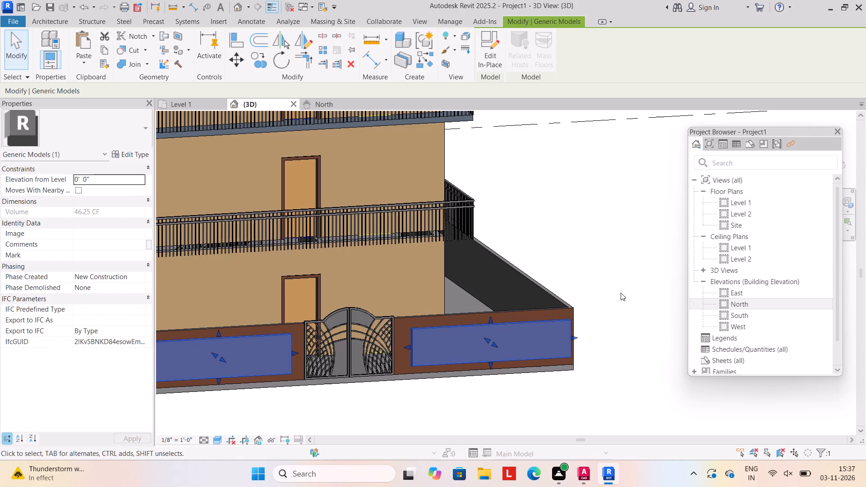
{"action": "left_click", "coordinate": [621, 293]}
Edit the in-place model, paint the front faces of both gate-side panels with the Parking Stripe material, and finish the model.
{"action": "scroll", "coordinate": [592, 308], "scroll_direction": "down", "scroll_amount": 2}
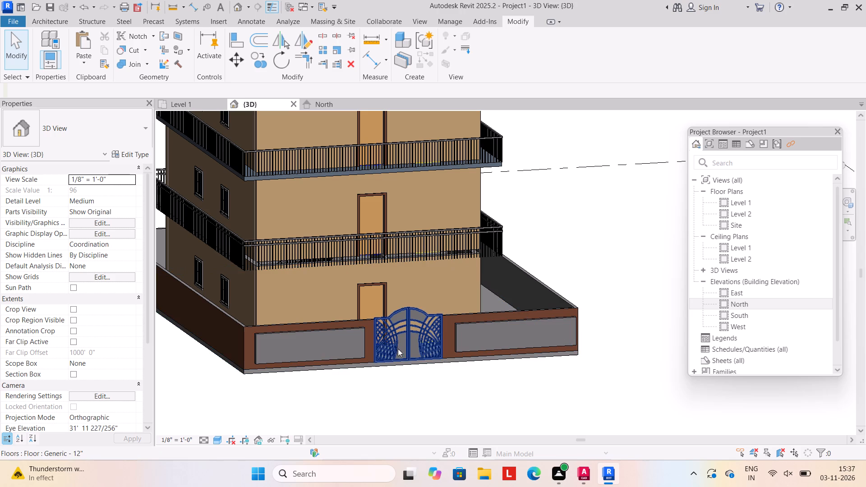
{"action": "left_click", "coordinate": [345, 329]}
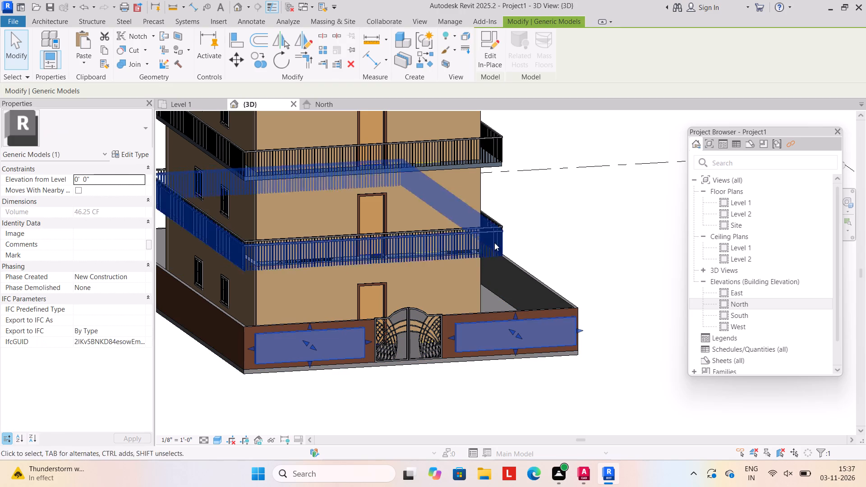
{"action": "left_click", "coordinate": [483, 56]}
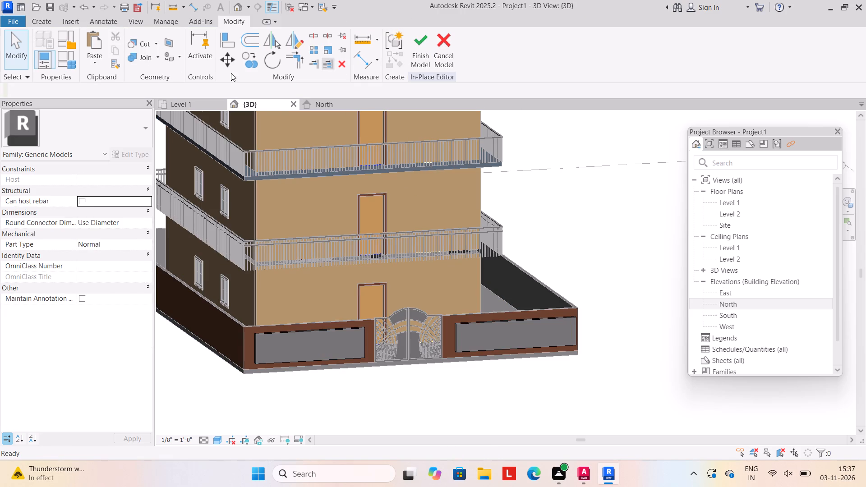
{"action": "left_click", "coordinate": [181, 54]}
{"action": "left_click", "coordinate": [180, 71]}
{"action": "scroll", "coordinate": [109, 182], "scroll_direction": "down", "scroll_amount": 2}
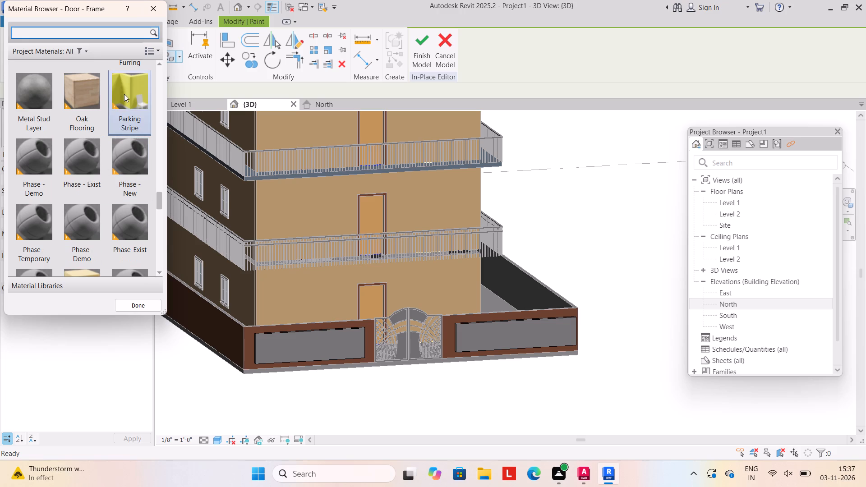
{"action": "left_click", "coordinate": [126, 92]}
{"action": "left_click", "coordinate": [291, 337]}
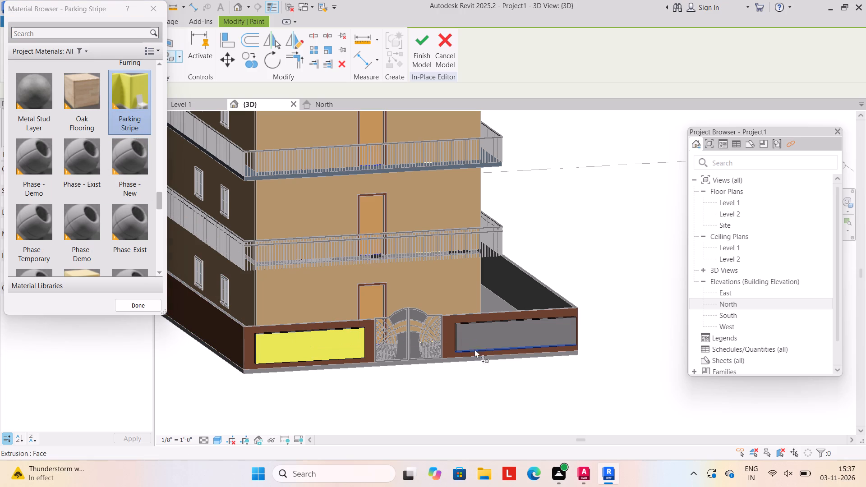
{"action": "left_click", "coordinate": [485, 340]}
{"action": "left_click", "coordinate": [428, 61]}
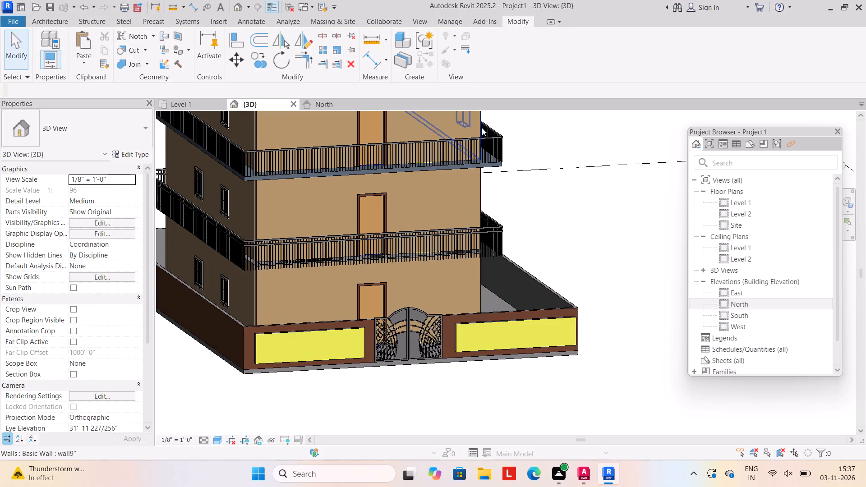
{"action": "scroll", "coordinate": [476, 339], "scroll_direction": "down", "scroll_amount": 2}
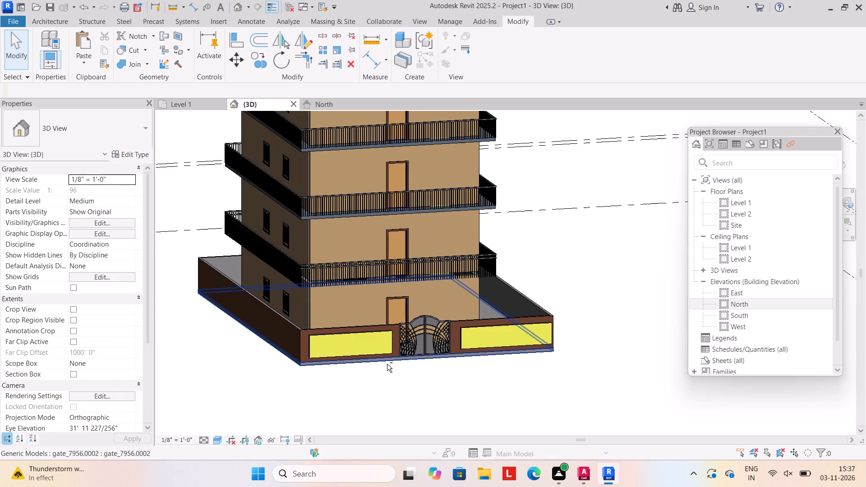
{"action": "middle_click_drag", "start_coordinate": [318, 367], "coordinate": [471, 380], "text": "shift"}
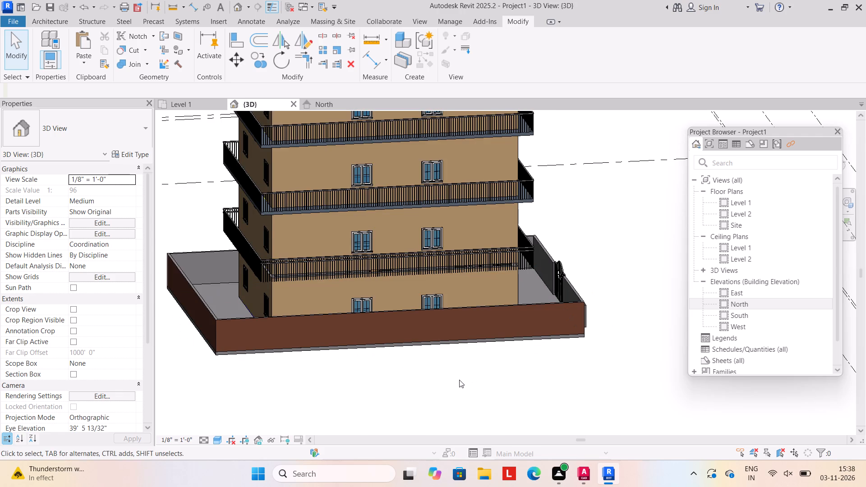
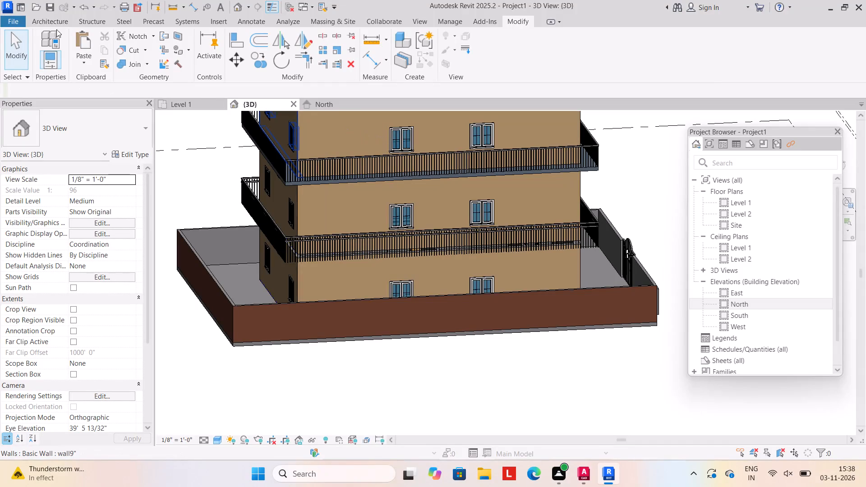
Start a new in-place model in the Generic Models category, accepting the default name.
{"action": "left_click", "coordinate": [54, 22]}
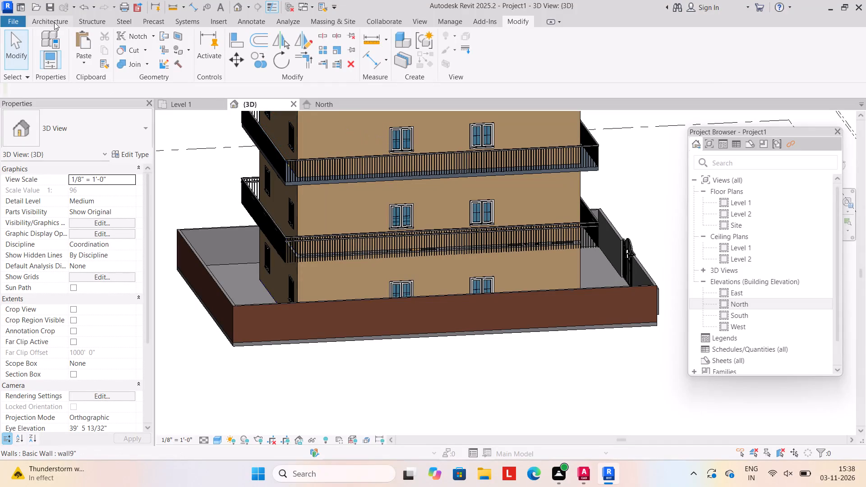
{"action": "left_click", "coordinate": [134, 62]}
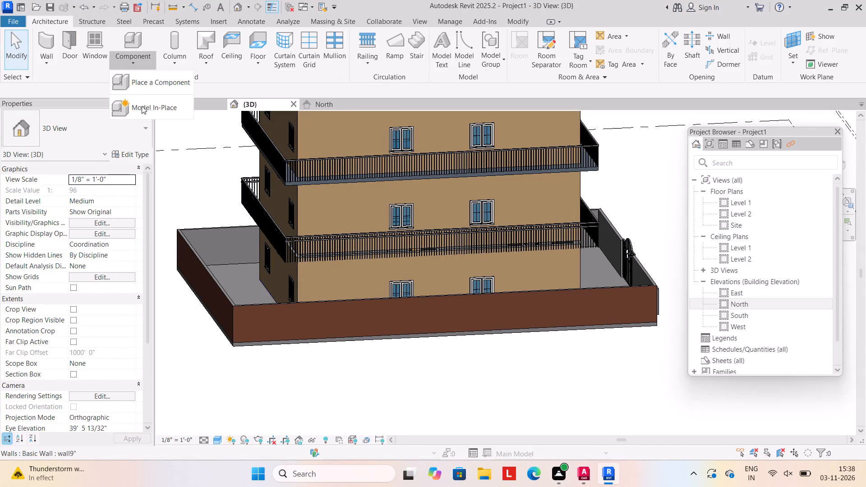
{"action": "left_click", "coordinate": [142, 106]}
{"action": "scroll", "coordinate": [364, 190], "scroll_direction": "down", "scroll_amount": 10}
{"action": "scroll", "coordinate": [387, 222], "scroll_direction": "down", "scroll_amount": 3}
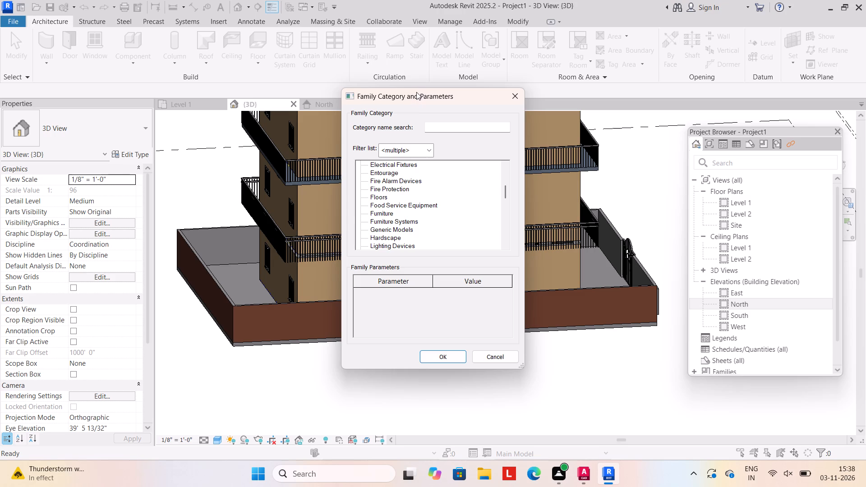
{"action": "scroll", "coordinate": [419, 188], "scroll_direction": "down", "scroll_amount": 6}
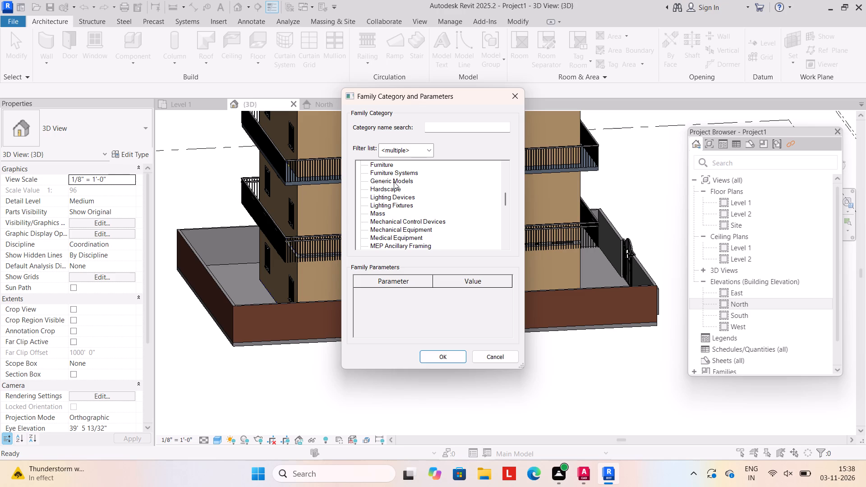
{"action": "left_click", "coordinate": [398, 179]}
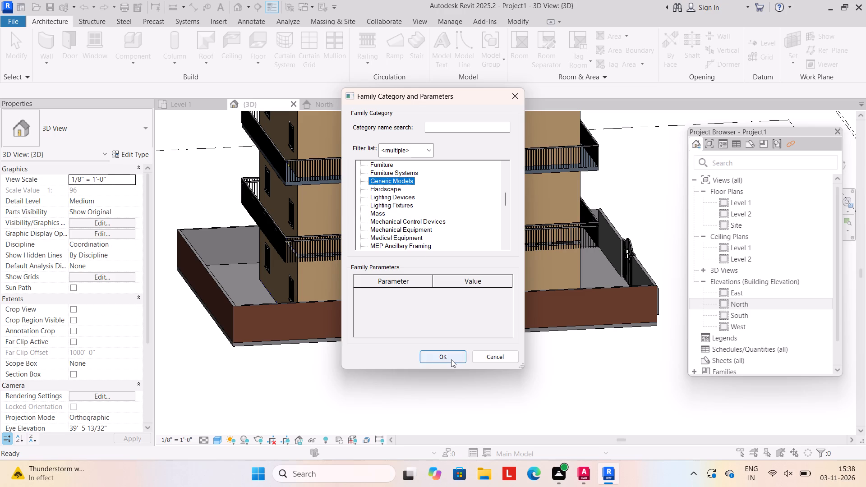
{"action": "left_click", "coordinate": [451, 359]}
{"action": "left_click", "coordinate": [443, 248]}
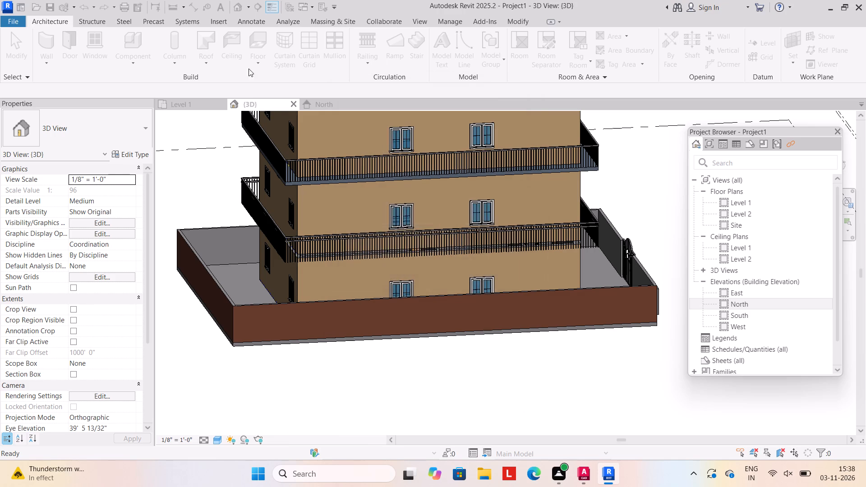
Start an extrusion on the outer face of the long brown boundary wall and sketch an upright rectangle about 2' by 3'-6" near its corner.
{"action": "left_click", "coordinate": [99, 44]}
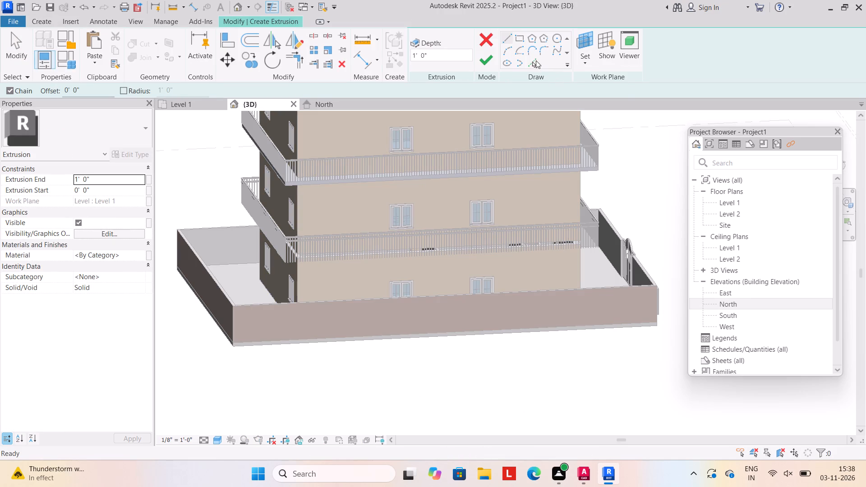
{"action": "left_click", "coordinate": [579, 66]}
{"action": "left_click", "coordinate": [596, 101]}
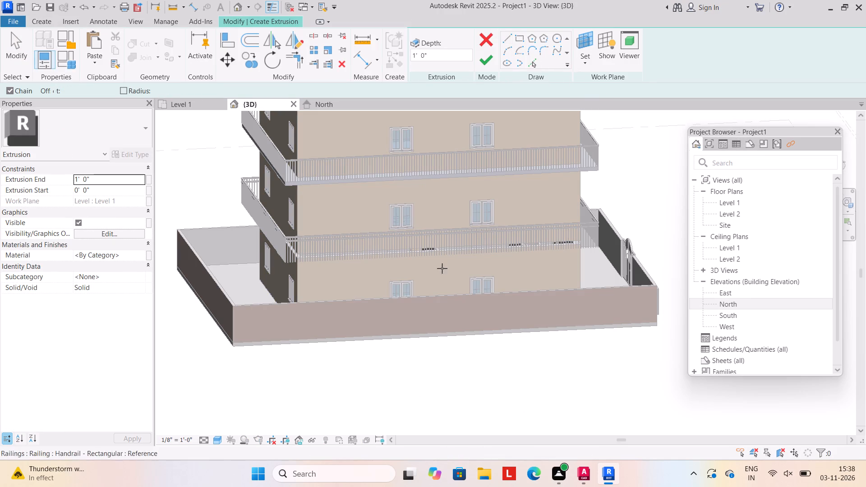
{"action": "left_click_drag", "start_coordinate": [431, 298], "coordinate": [431, 292]}
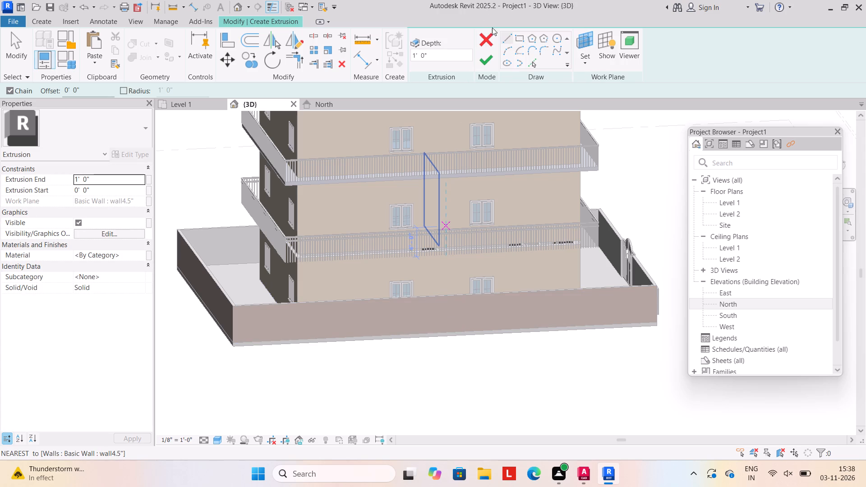
{"action": "left_click", "coordinate": [516, 38]}
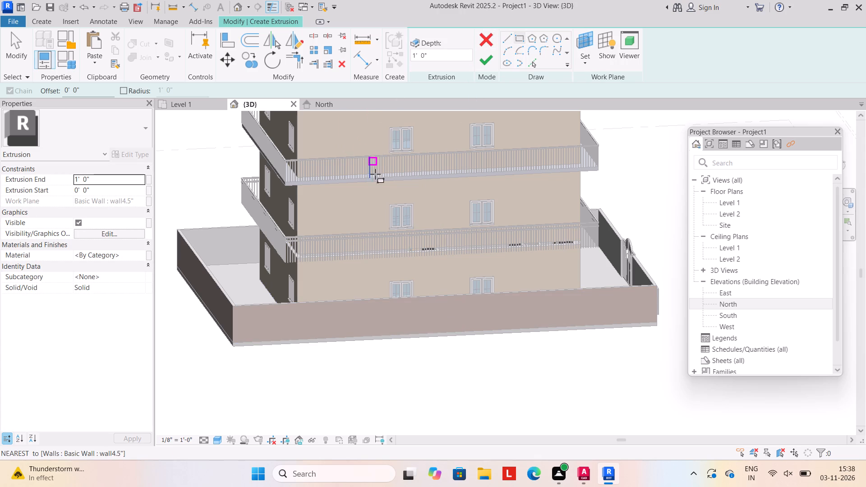
{"action": "scroll", "coordinate": [385, 228], "scroll_direction": "down", "scroll_amount": 1}
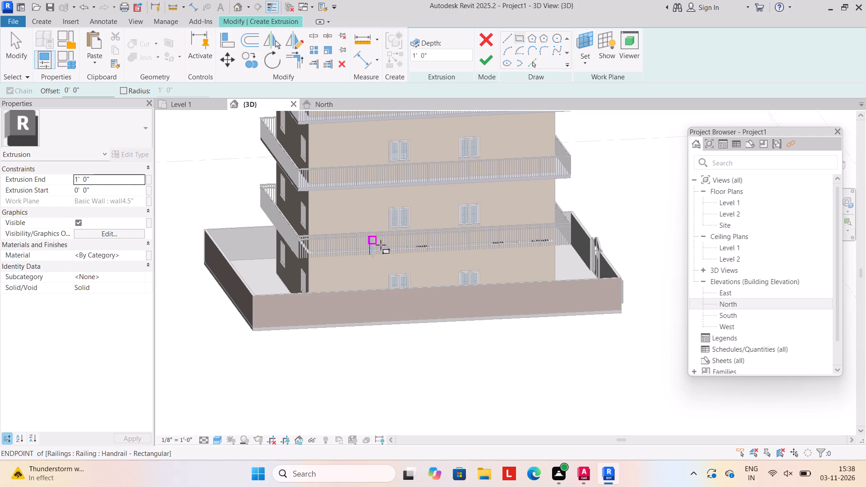
{"action": "scroll", "coordinate": [318, 288], "scroll_direction": "up", "scroll_amount": 1}
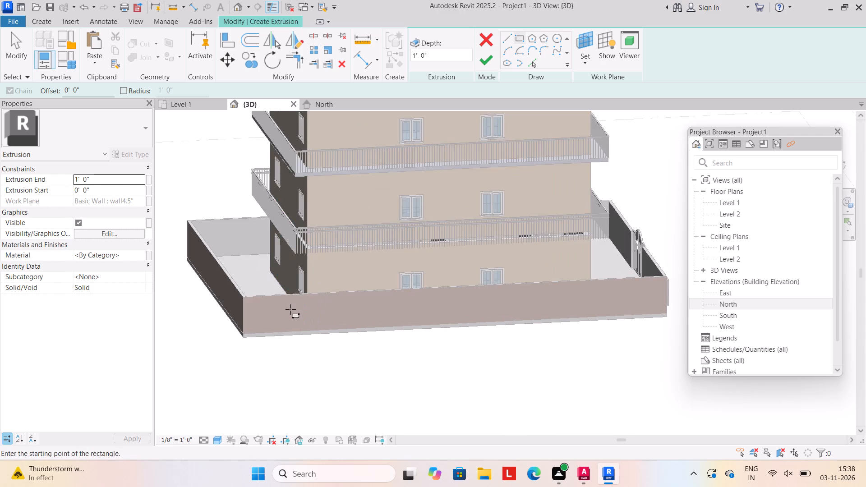
{"action": "middle_click_drag", "start_coordinate": [289, 309], "coordinate": [283, 253]}
{"action": "scroll", "coordinate": [265, 265], "scroll_direction": "up", "scroll_amount": 5}
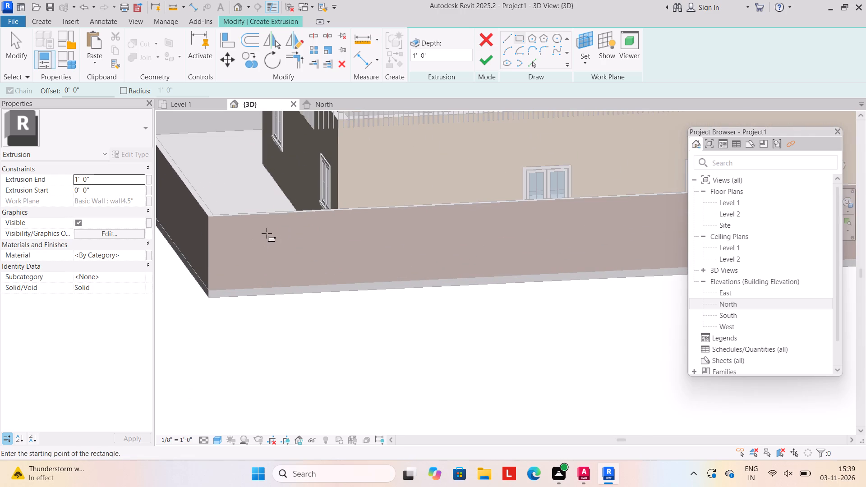
{"action": "left_click", "coordinate": [265, 223]}
{"action": "left_click", "coordinate": [297, 275]}
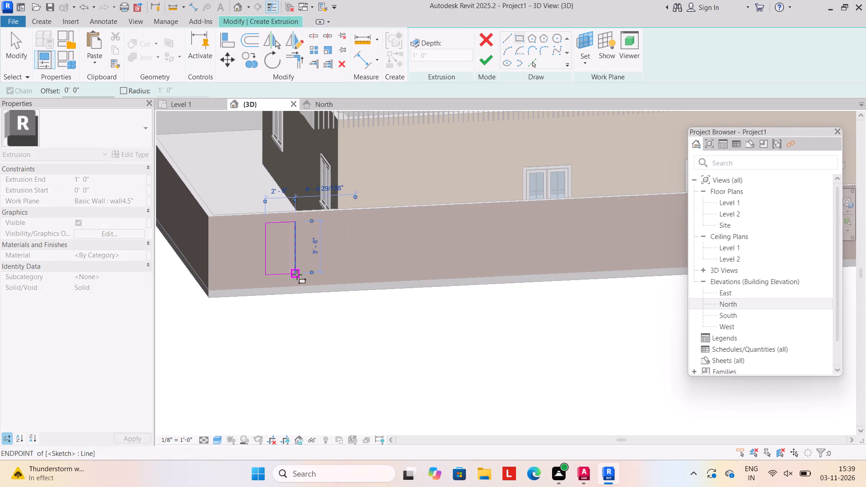
Set the extrusion end of the rectangular panel to 6" and finish the extrusion sketch.
{"action": "left_click", "coordinate": [101, 177]}
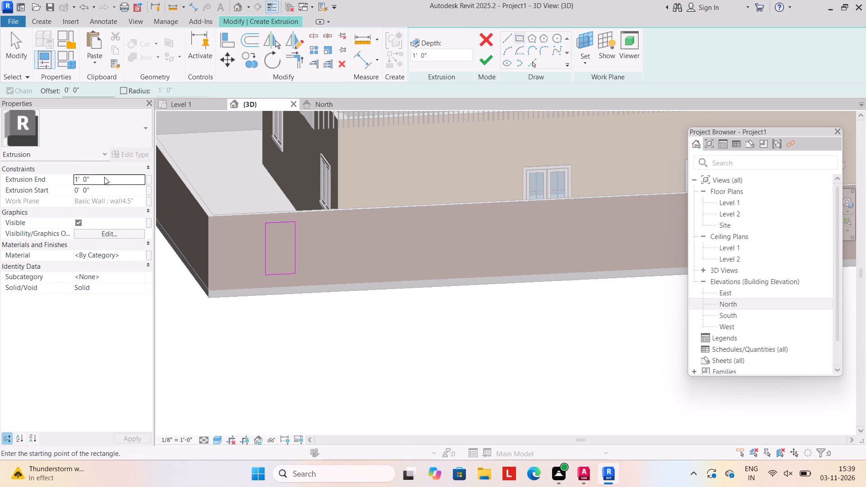
{"action": "type", "text": "6\""}
{"action": "key", "text": "Return"}
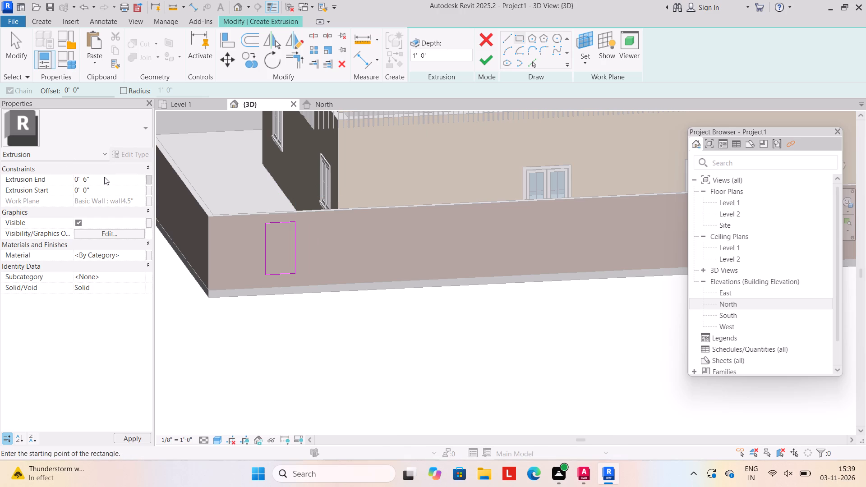
{"action": "left_click", "coordinate": [488, 63]}
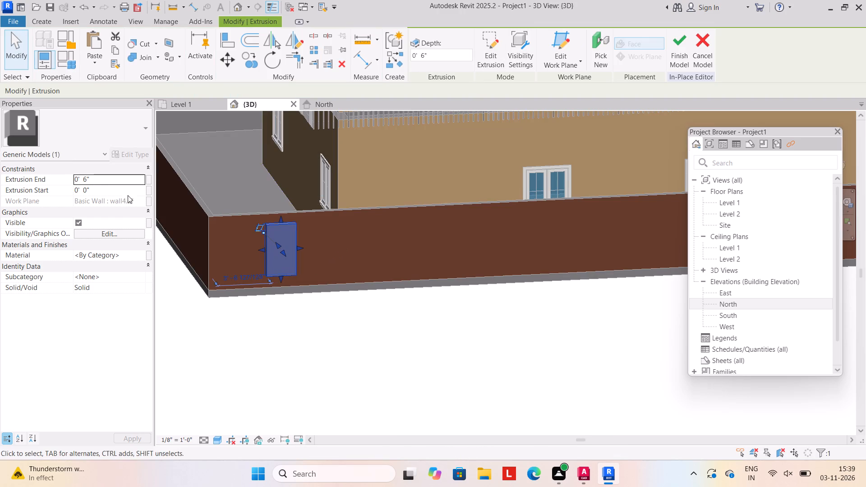
Copy the panel three times horizontally along the boundary wall, at intervals of roughly 15' to 17', and finish the in-place model.
{"action": "scroll", "coordinate": [329, 273], "scroll_direction": "down", "scroll_amount": 2}
{"action": "middle_click_drag", "start_coordinate": [326, 276], "coordinate": [231, 297]}
{"action": "scroll", "coordinate": [230, 275], "scroll_direction": "down", "scroll_amount": 2}
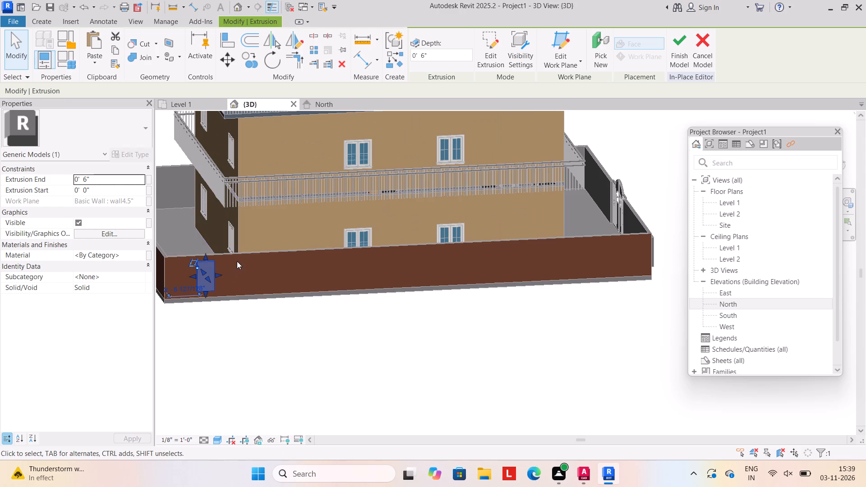
{"action": "left_click", "coordinate": [251, 59]}
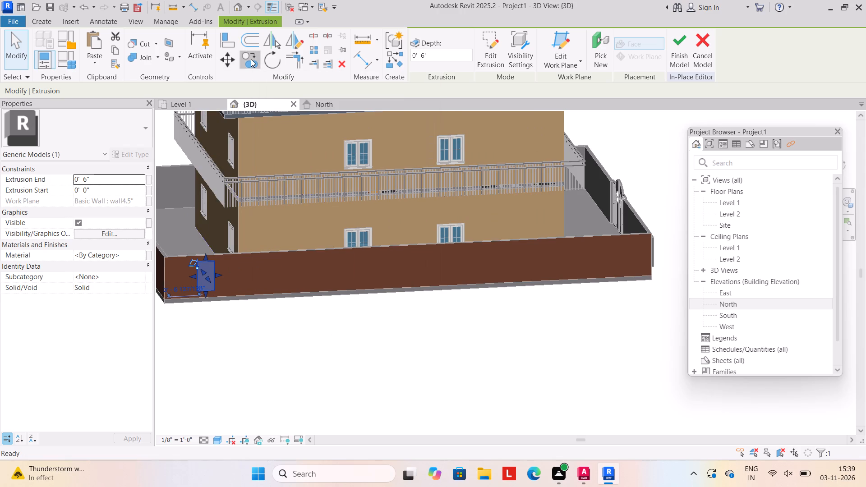
{"action": "left_click", "coordinate": [198, 276]}
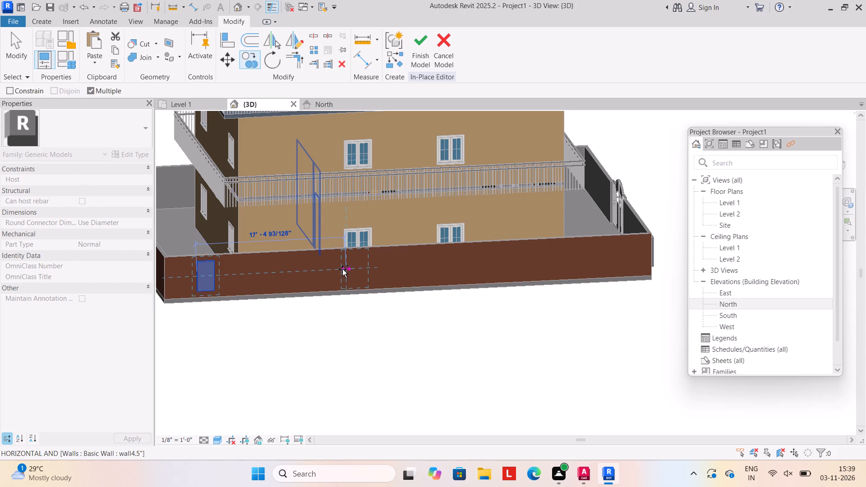
{"action": "left_click", "coordinate": [342, 269]}
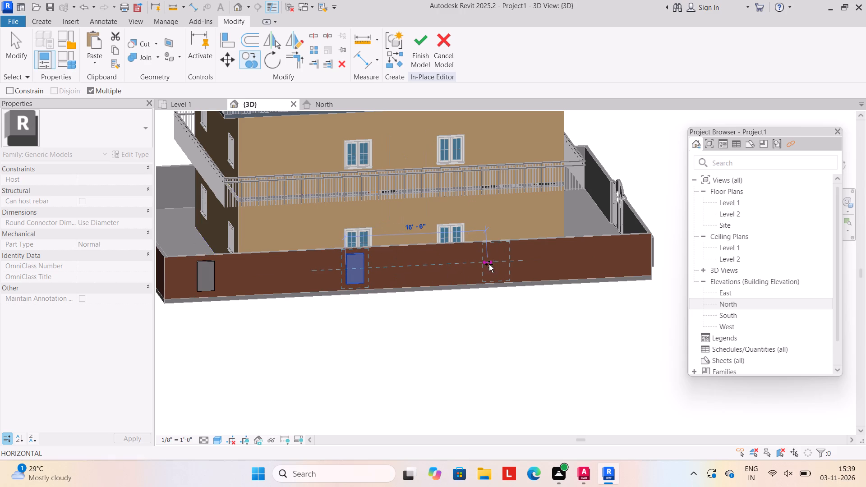
{"action": "left_click", "coordinate": [489, 264]}
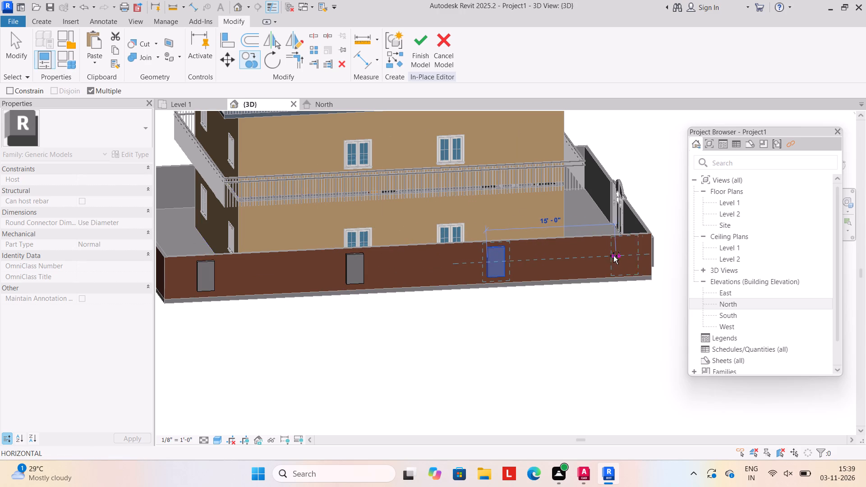
{"action": "left_click", "coordinate": [609, 257]}
{"action": "left_click", "coordinate": [414, 53]}
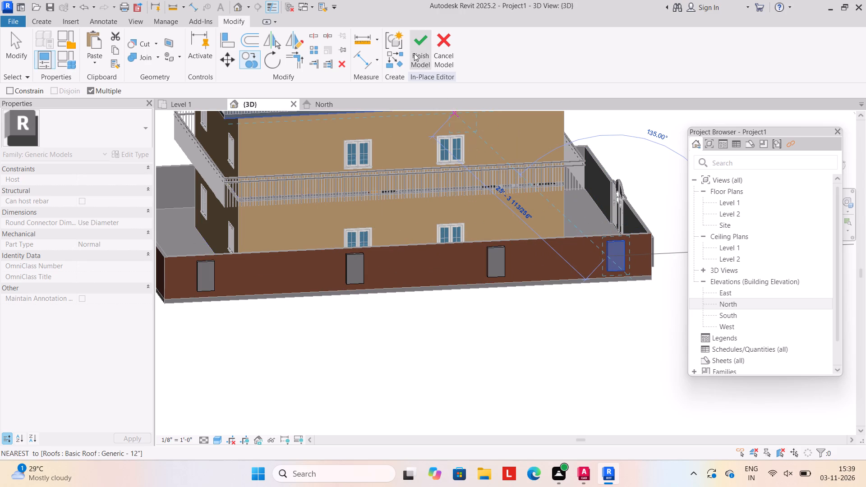
Edit the in-place model, paint the front faces of all four wall panels with the legs material, and finish the model.
{"action": "left_click", "coordinate": [350, 273]}
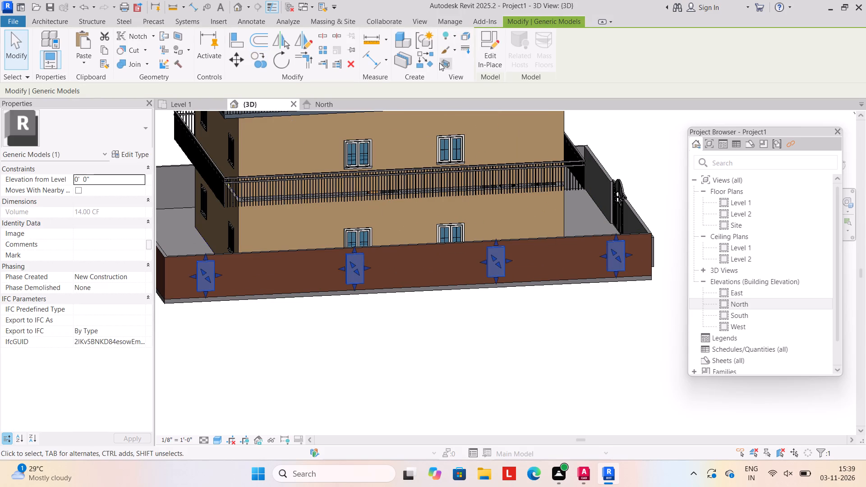
{"action": "left_click", "coordinate": [484, 57]}
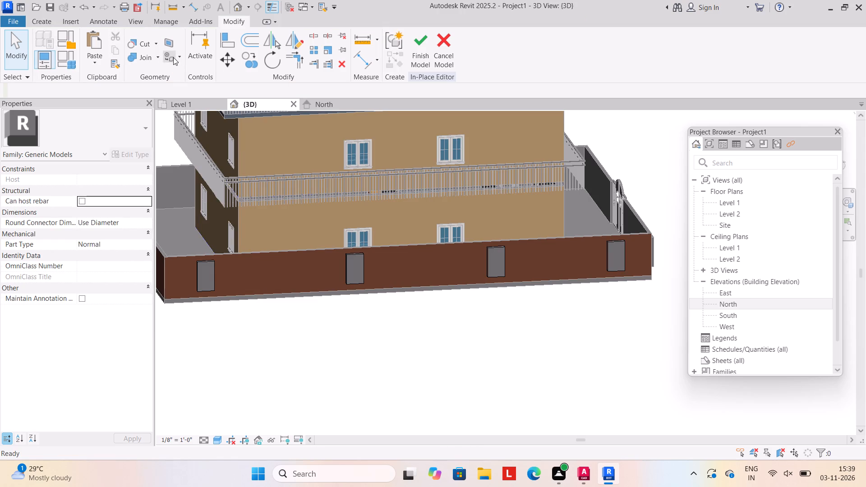
{"action": "left_click", "coordinate": [178, 56]}
{"action": "left_click", "coordinate": [181, 74]}
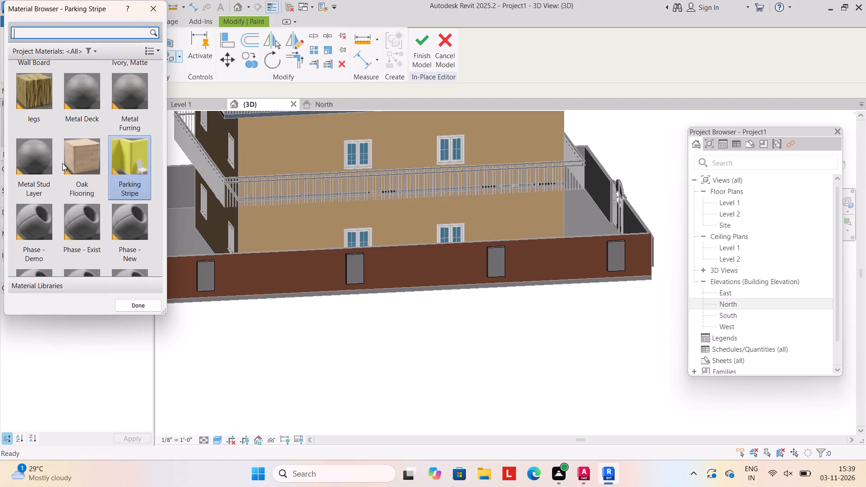
{"action": "left_click", "coordinate": [26, 92]}
{"action": "left_click", "coordinate": [198, 274]}
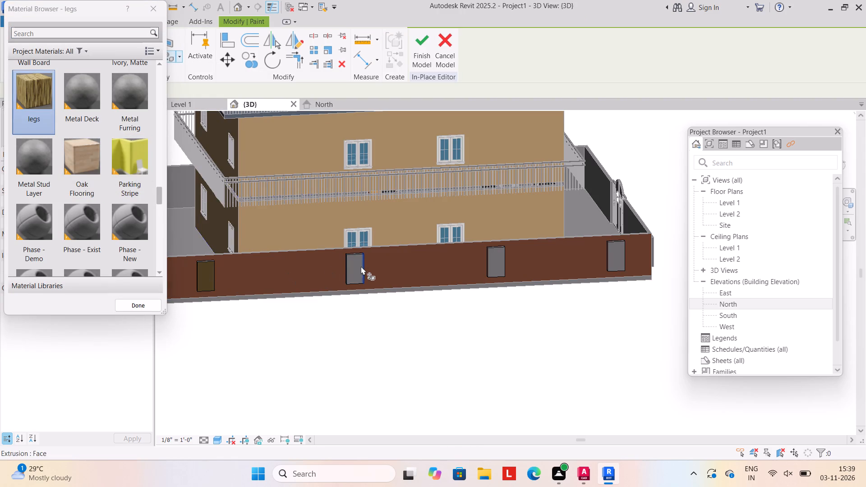
{"action": "left_click", "coordinate": [361, 266]}
{"action": "left_click", "coordinate": [359, 266]}
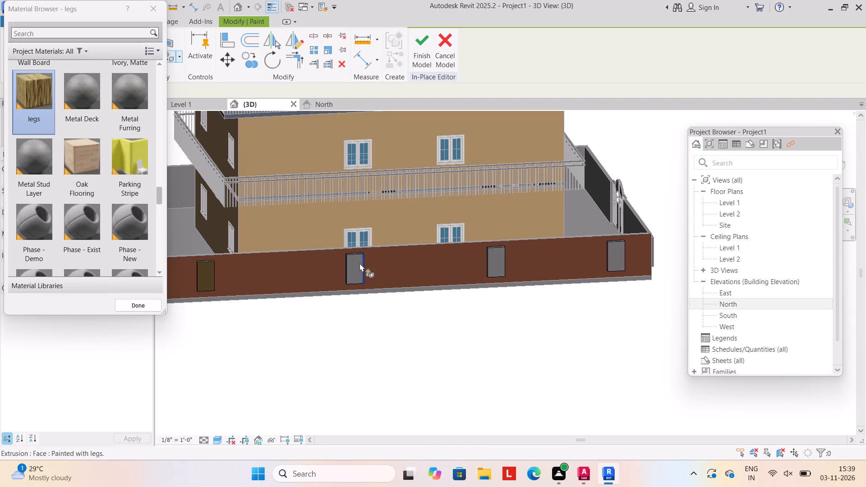
{"action": "left_click", "coordinate": [359, 263]}
{"action": "left_click", "coordinate": [352, 263]}
{"action": "left_click", "coordinate": [499, 265]}
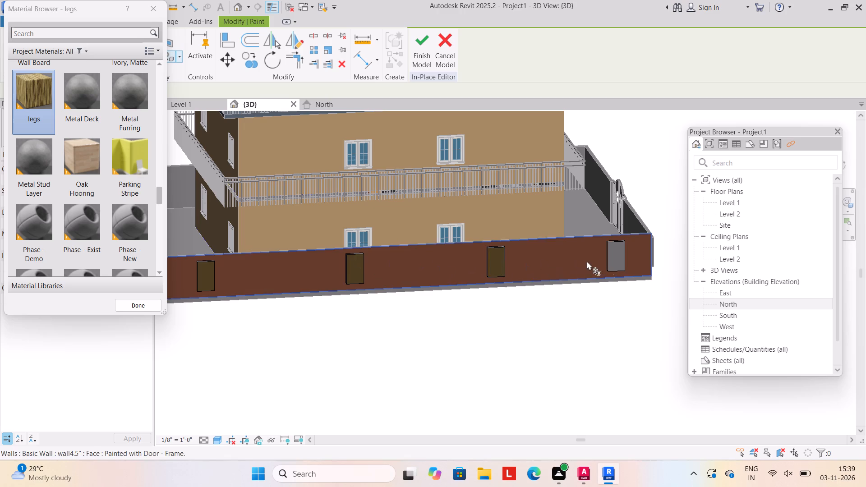
{"action": "left_click", "coordinate": [618, 259]}
{"action": "left_click", "coordinate": [428, 57]}
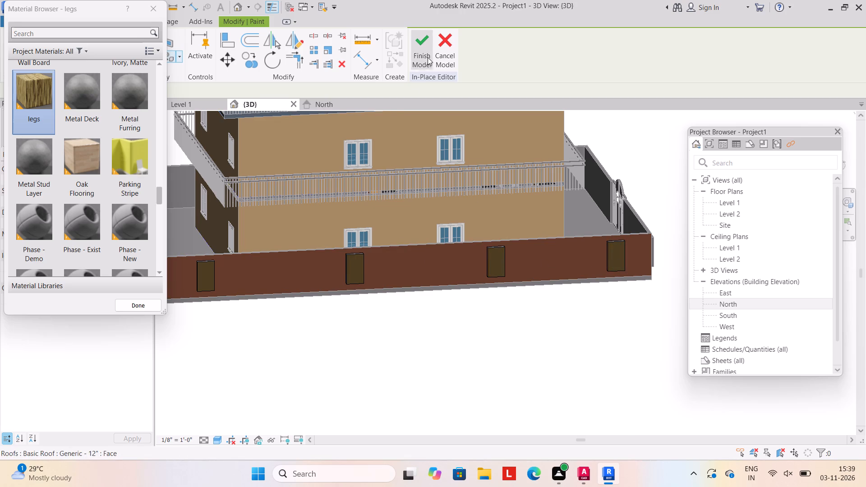
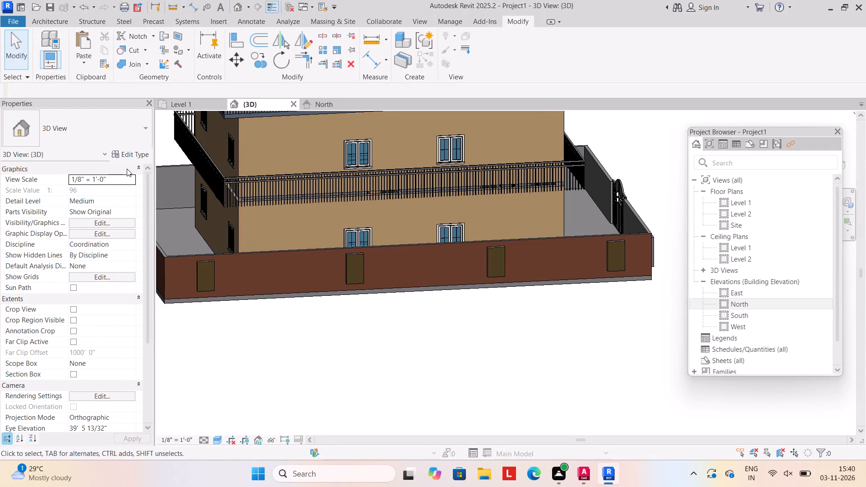
Start a new in-place model in the Generic Models category for the undecorated long brown boundary wall, keeping the suggested name.
{"action": "middle_click_drag", "start_coordinate": [453, 345], "coordinate": [237, 317], "text": "shift"}
{"action": "middle_click_drag", "start_coordinate": [366, 319], "coordinate": [299, 323], "text": "shift"}
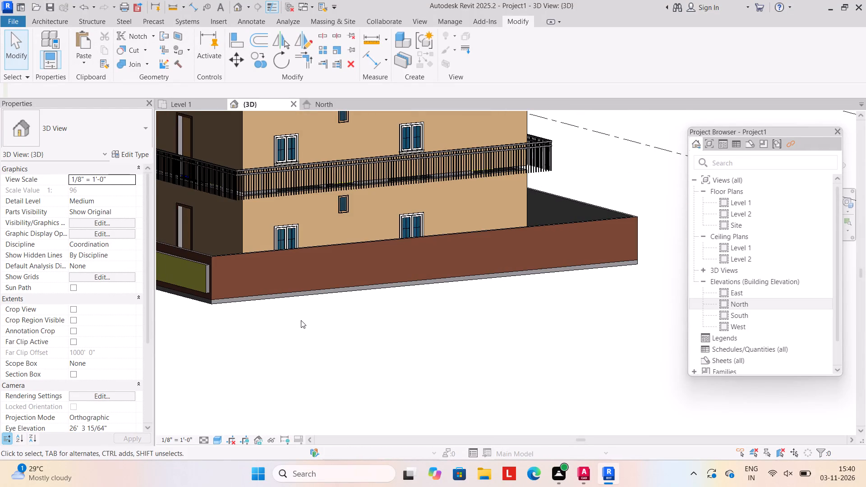
{"action": "middle_click_drag", "start_coordinate": [349, 335], "coordinate": [315, 335], "text": "shift"}
{"action": "scroll", "coordinate": [334, 349], "scroll_direction": "down", "scroll_amount": 2}
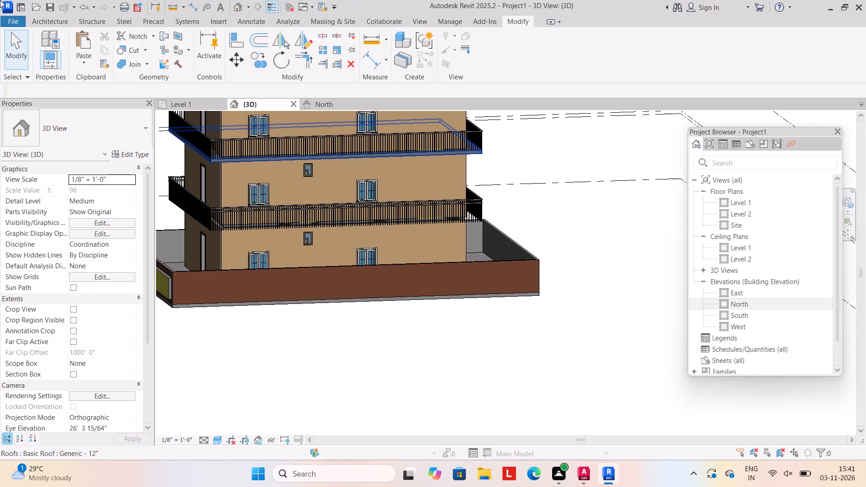
{"action": "left_click", "coordinate": [54, 22]}
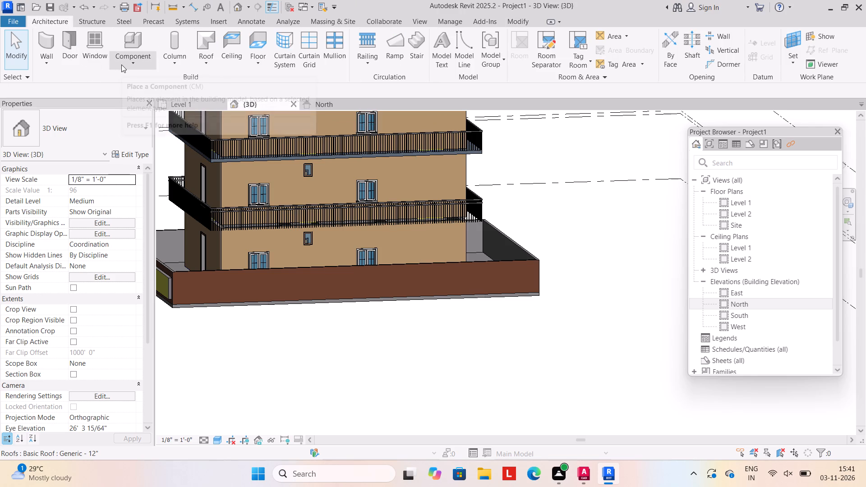
{"action": "left_click", "coordinate": [134, 64]}
{"action": "left_click", "coordinate": [142, 106]}
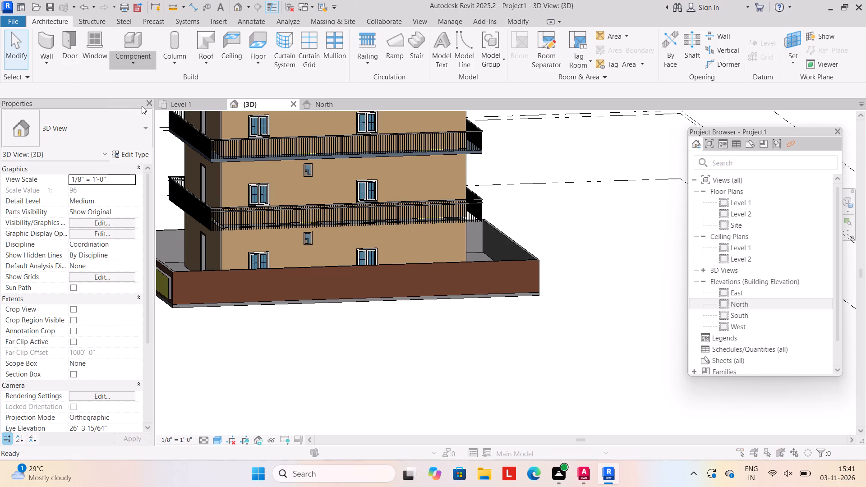
{"action": "scroll", "coordinate": [379, 194], "scroll_direction": "down", "scroll_amount": 10}
{"action": "scroll", "coordinate": [414, 247], "scroll_direction": "down", "scroll_amount": 4}
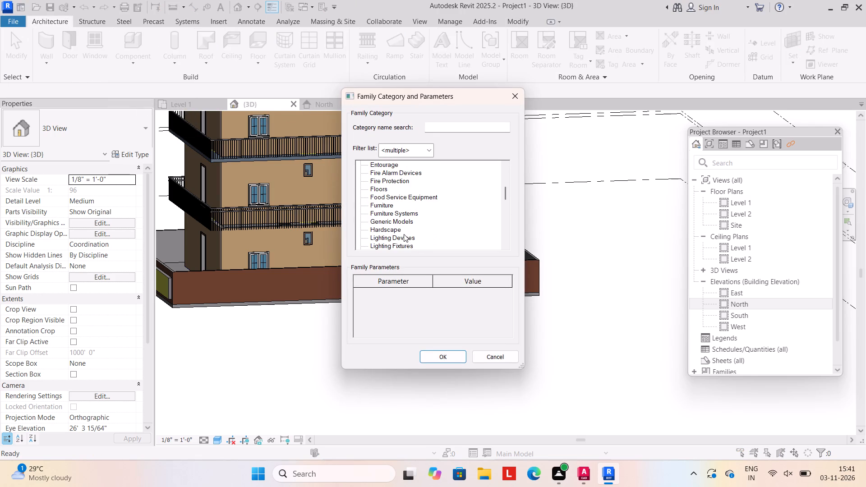
{"action": "left_click", "coordinate": [402, 220]}
{"action": "left_click", "coordinate": [440, 351]}
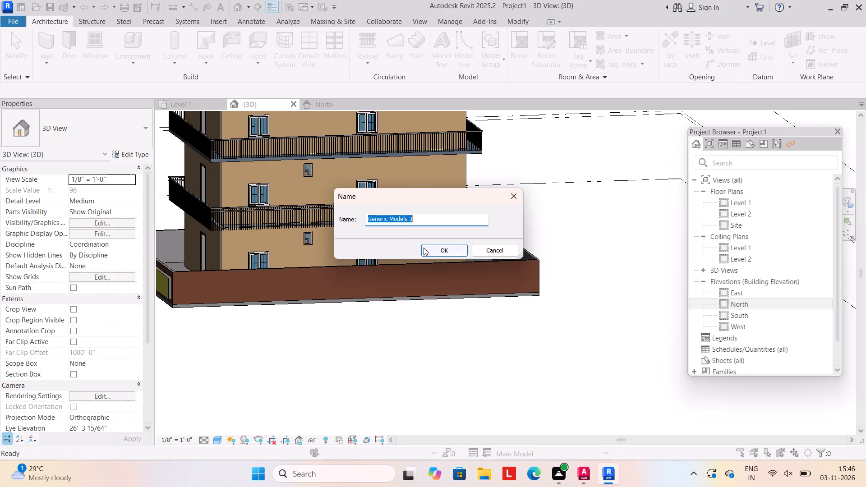
{"action": "left_click", "coordinate": [439, 247]}
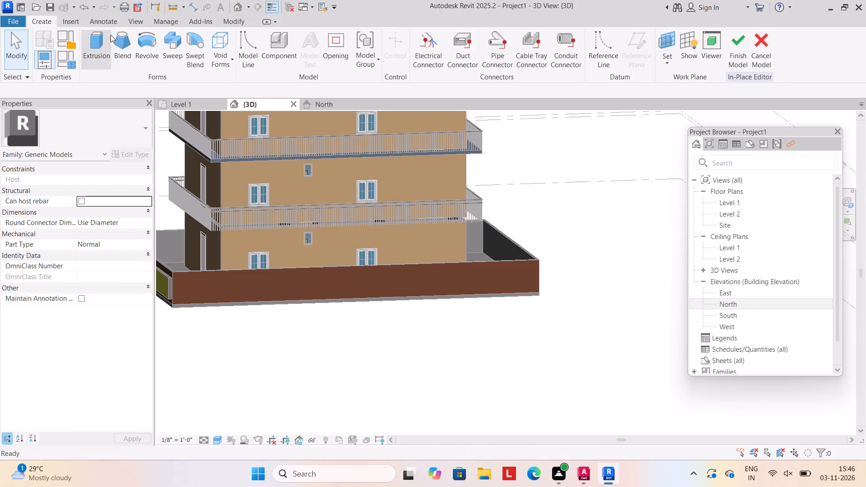
Extrude an upright rectangle about 2' by 4', 6" deep, on the wall's outer face near the corner beside the gate side.
{"action": "left_click", "coordinate": [99, 37]}
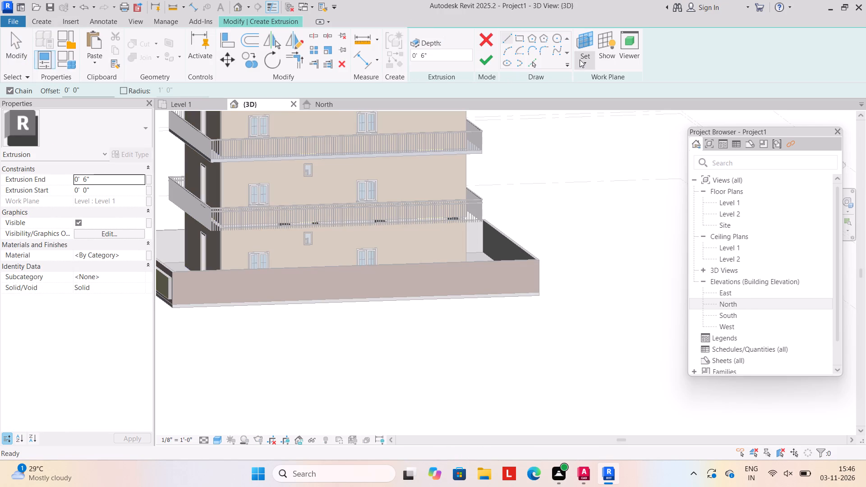
{"action": "left_click", "coordinate": [580, 60]}
{"action": "left_click", "coordinate": [598, 108]}
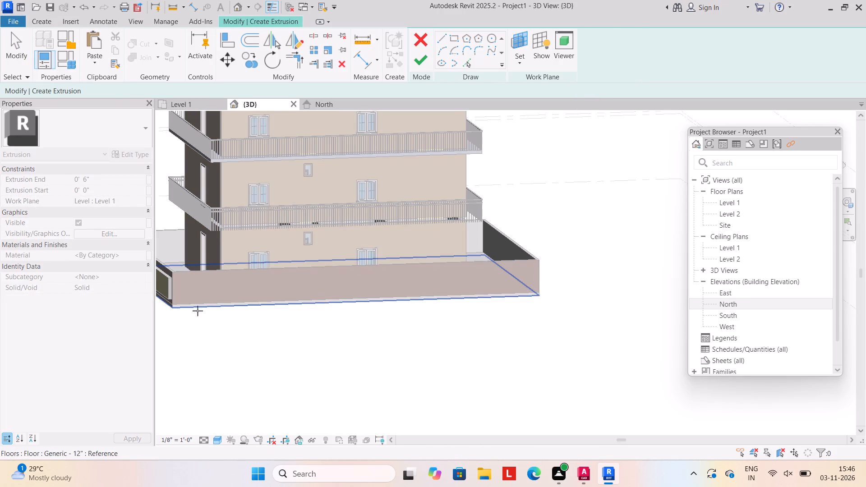
{"action": "scroll", "coordinate": [185, 299], "scroll_direction": "up", "scroll_amount": 2}
{"action": "left_click", "coordinate": [516, 59]}
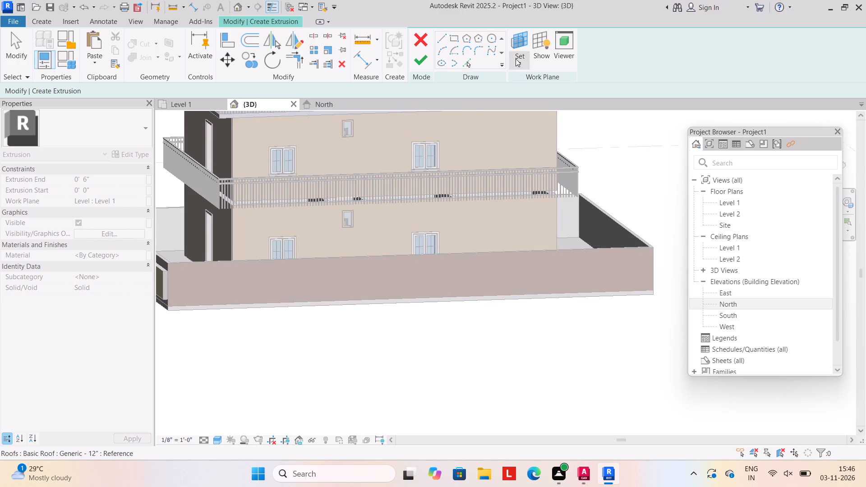
{"action": "left_click", "coordinate": [543, 108]}
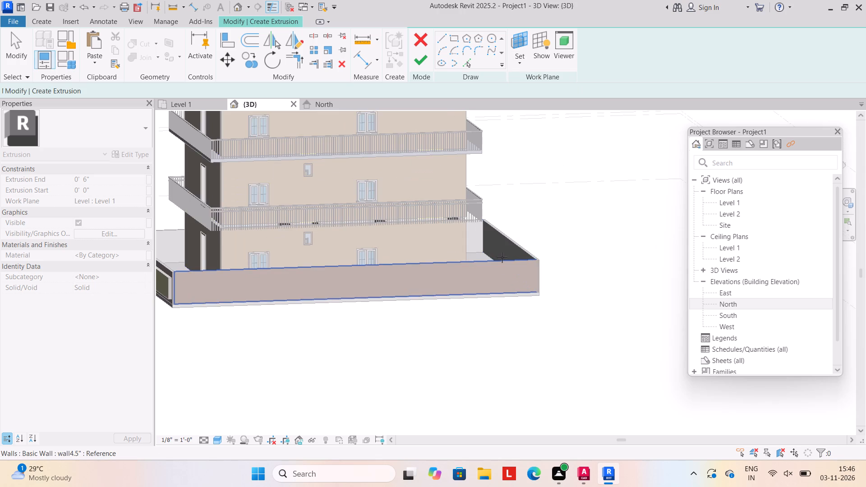
{"action": "left_click", "coordinate": [500, 262]}
{"action": "scroll", "coordinate": [245, 305], "scroll_direction": "down", "scroll_amount": 3}
{"action": "middle_click_drag", "start_coordinate": [245, 305], "coordinate": [347, 287]}
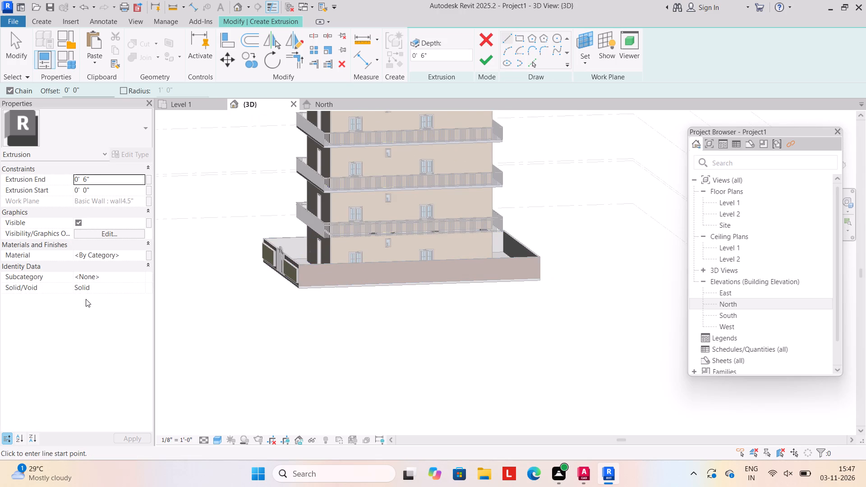
{"action": "scroll", "coordinate": [313, 285], "scroll_direction": "up", "scroll_amount": 3}
{"action": "scroll", "coordinate": [352, 247], "scroll_direction": "up", "scroll_amount": 4}
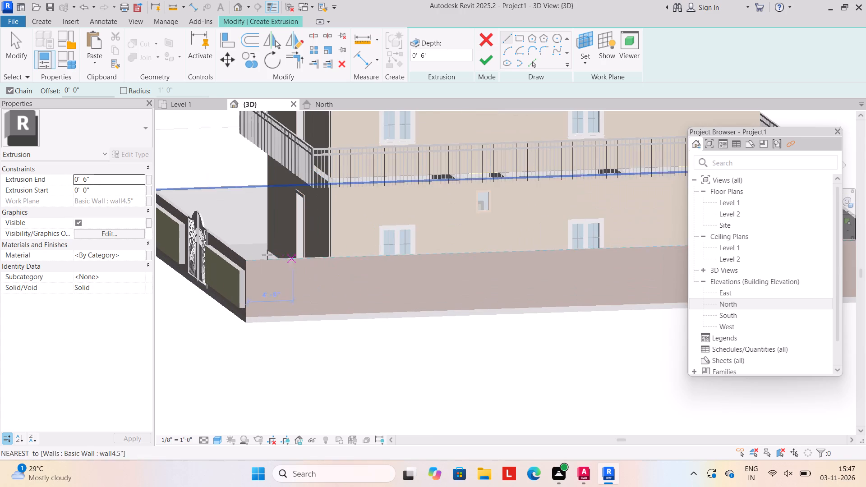
{"action": "left_click", "coordinate": [516, 39]}
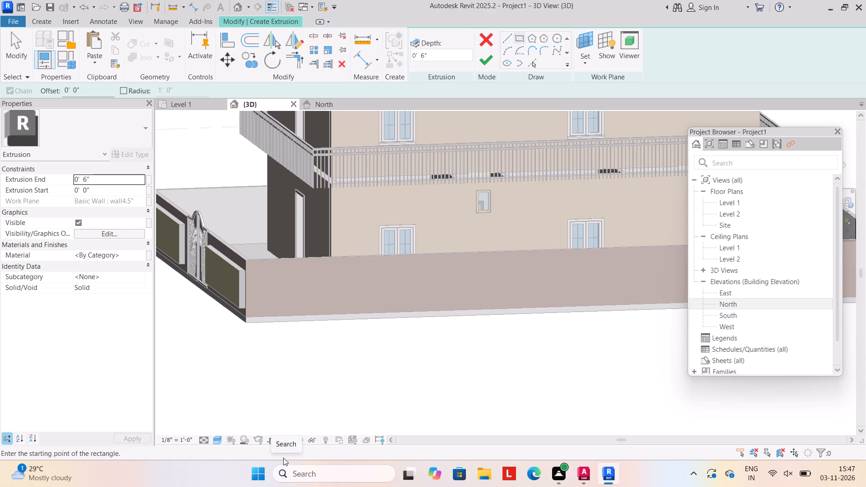
{"action": "left_click", "coordinate": [285, 264]}
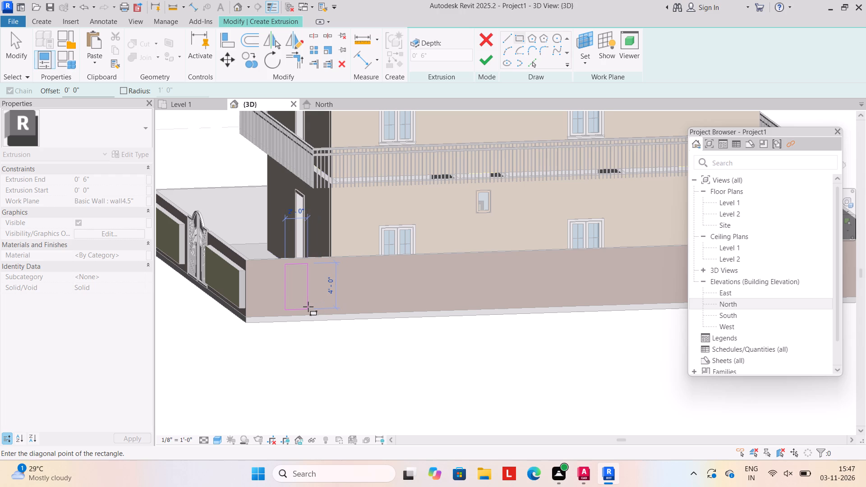
{"action": "left_click", "coordinate": [308, 307]}
{"action": "left_click", "coordinate": [486, 58]}
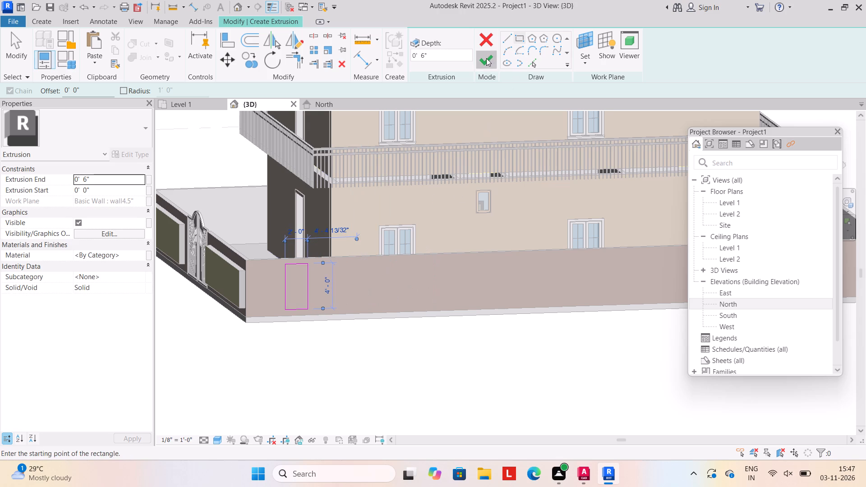
Copy the panel three times along the boundary wall, the first two intervals about 16'-4" and 14'-9", and finish the in-place model.
{"action": "scroll", "coordinate": [455, 216], "scroll_direction": "down", "scroll_amount": 1}
{"action": "middle_click_drag", "start_coordinate": [449, 218], "coordinate": [405, 227]}
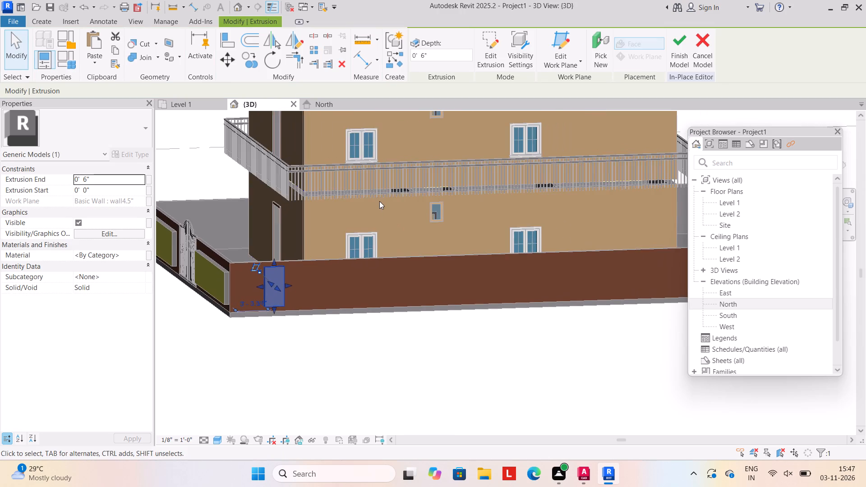
{"action": "scroll", "coordinate": [379, 201], "scroll_direction": "down", "scroll_amount": 1}
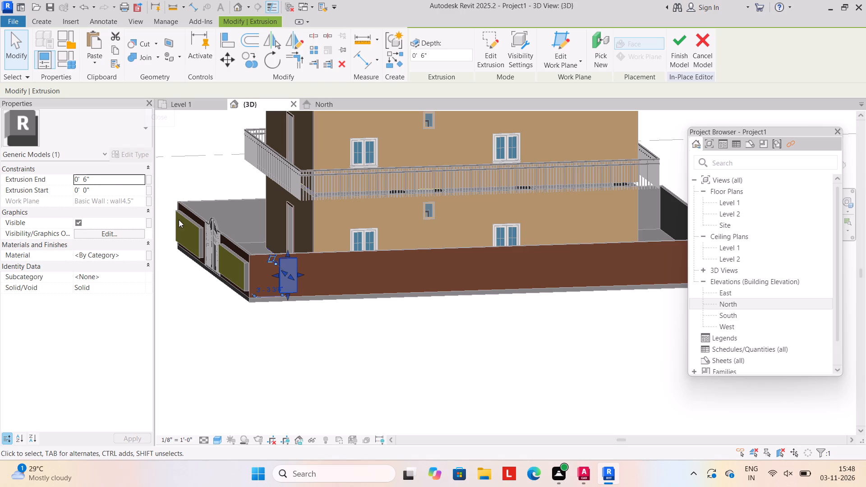
{"action": "scroll", "coordinate": [333, 269], "scroll_direction": "down", "scroll_amount": 2}
{"action": "middle_click_drag", "start_coordinate": [333, 269], "coordinate": [312, 296]}
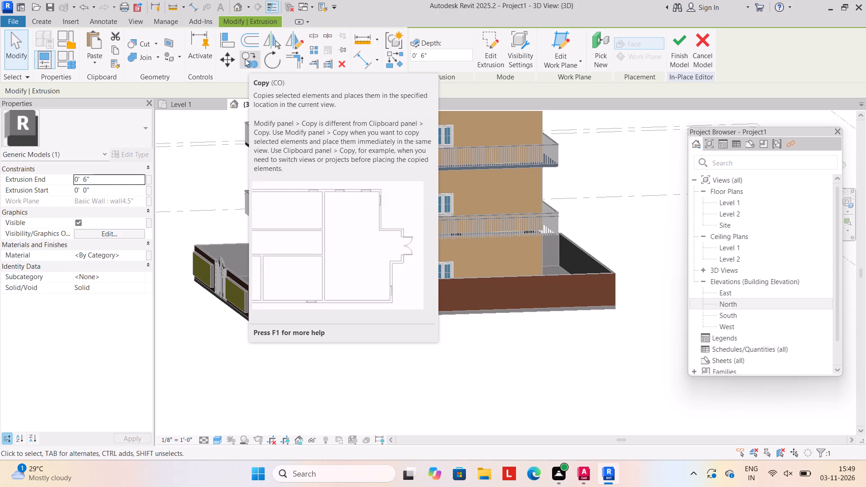
{"action": "left_click", "coordinate": [245, 59]}
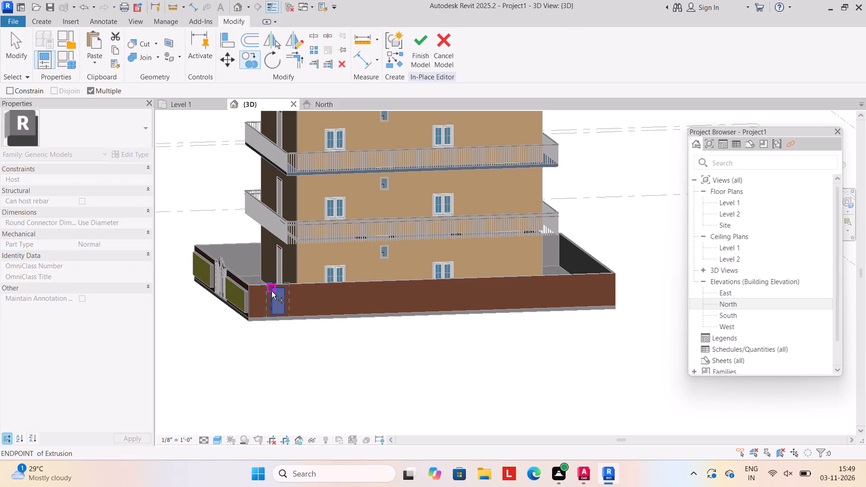
{"action": "left_click", "coordinate": [279, 301]}
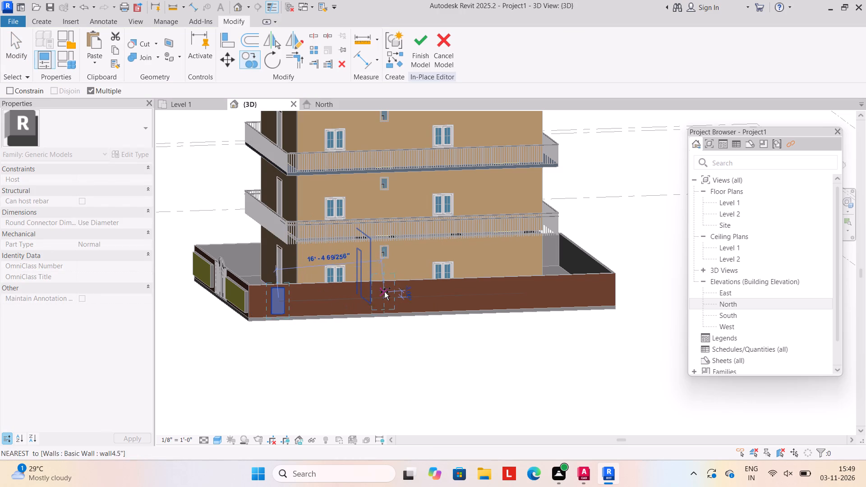
{"action": "left_click", "coordinate": [383, 293]}
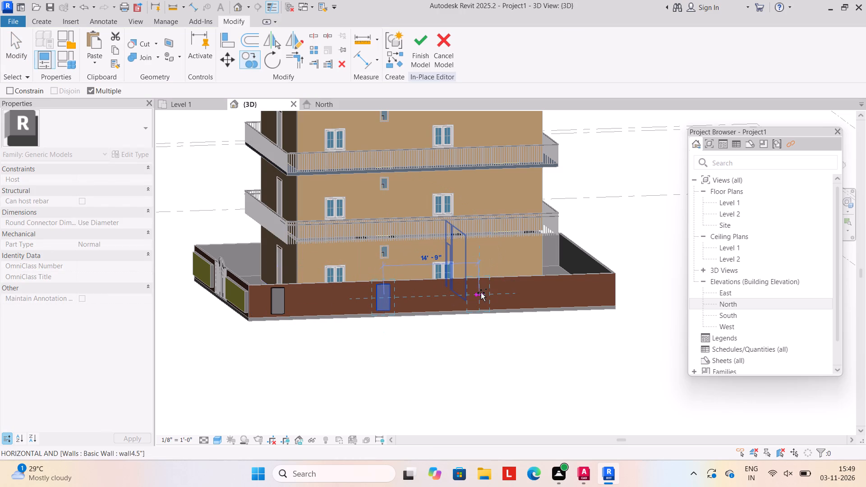
{"action": "left_click", "coordinate": [481, 293]}
{"action": "left_click", "coordinate": [570, 289]}
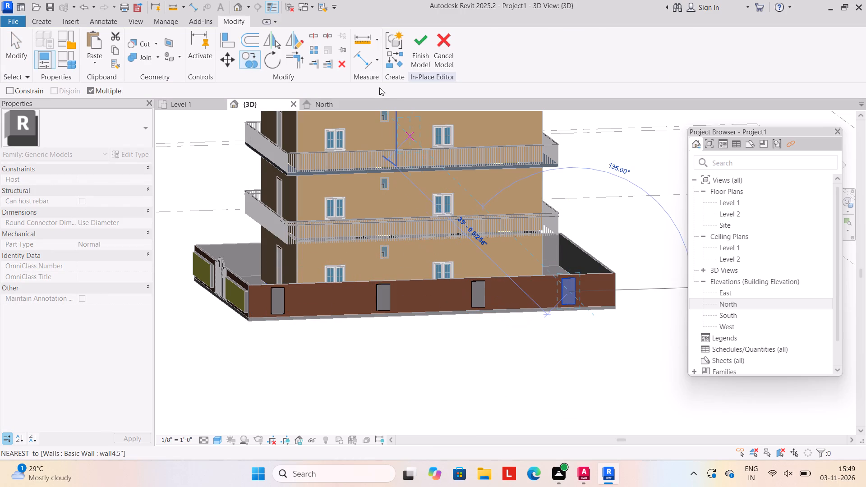
{"action": "left_click_drag", "start_coordinate": [415, 50], "coordinate": [421, 50]}
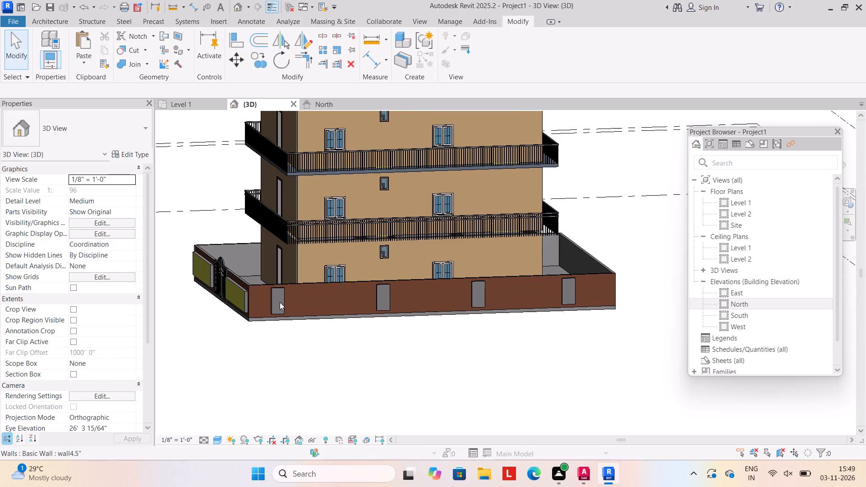
Edit the new panels in place, paint the front faces of all four with the legs material, and finish the model.
{"action": "left_click", "coordinate": [272, 303]}
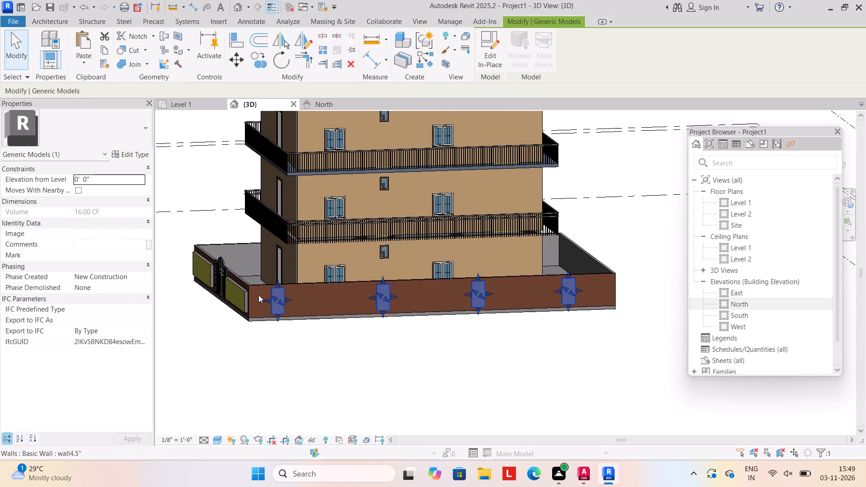
{"action": "middle_click_drag", "start_coordinate": [256, 312], "coordinate": [276, 352], "text": "shift"}
{"action": "left_click", "coordinate": [486, 55]}
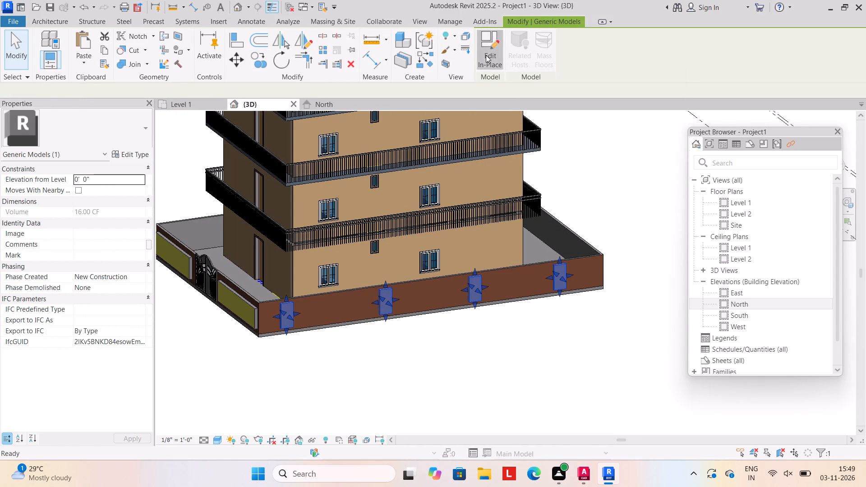
{"action": "left_click", "coordinate": [176, 57]}
{"action": "left_click", "coordinate": [177, 70]}
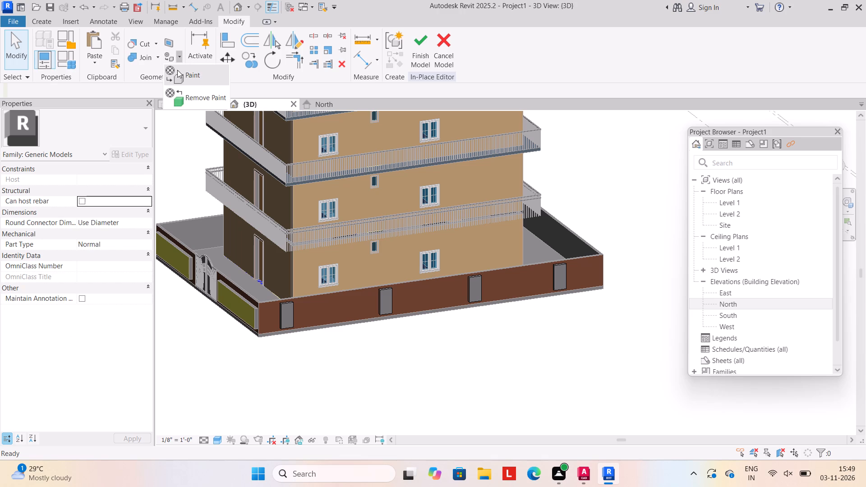
{"action": "left_click", "coordinate": [38, 161]}
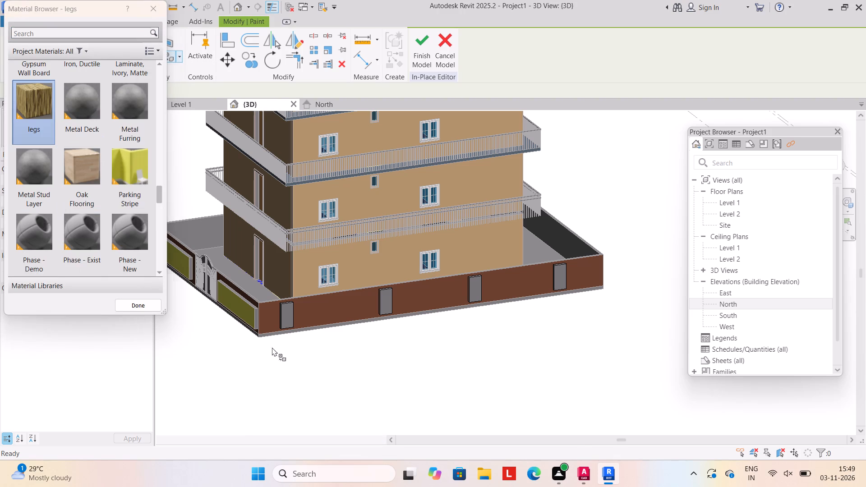
{"action": "left_click", "coordinate": [290, 318]}
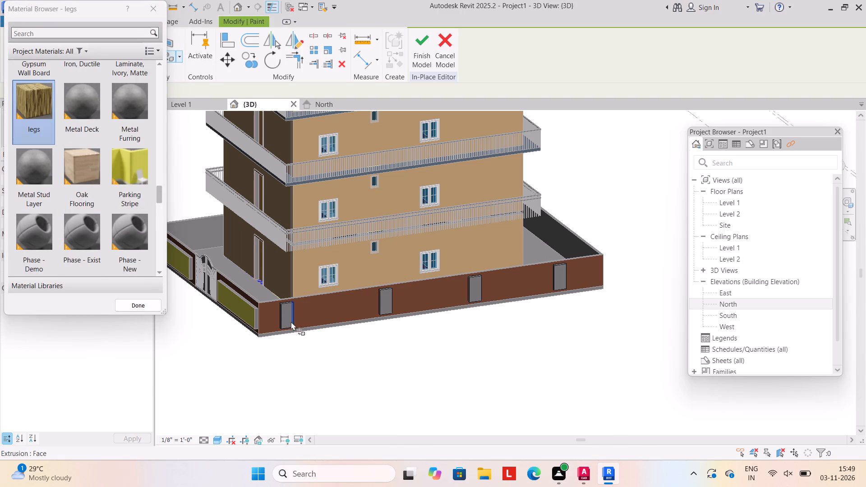
{"action": "left_click", "coordinate": [289, 323]}
{"action": "left_click", "coordinate": [288, 311]}
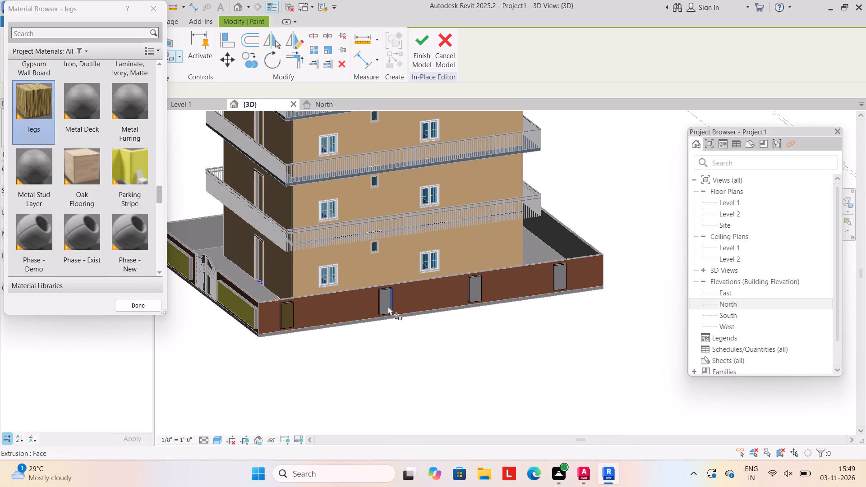
{"action": "left_click", "coordinate": [387, 302]}
{"action": "left_click", "coordinate": [472, 286]}
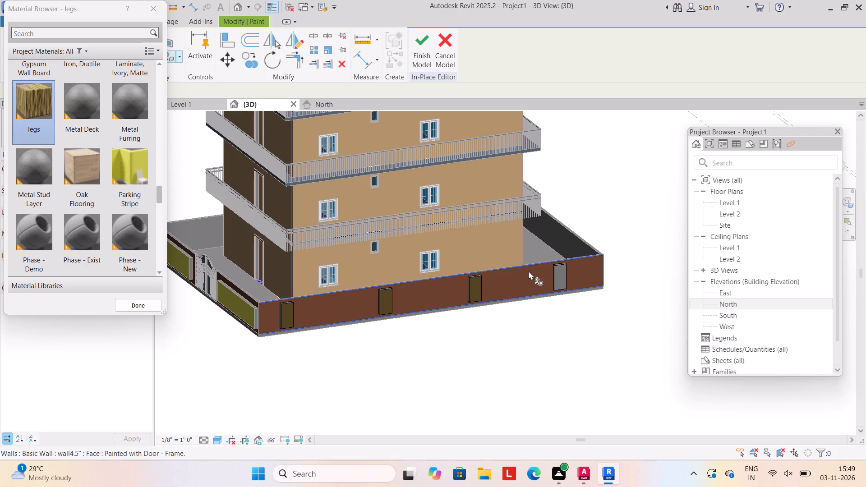
{"action": "left_click", "coordinate": [556, 276]}
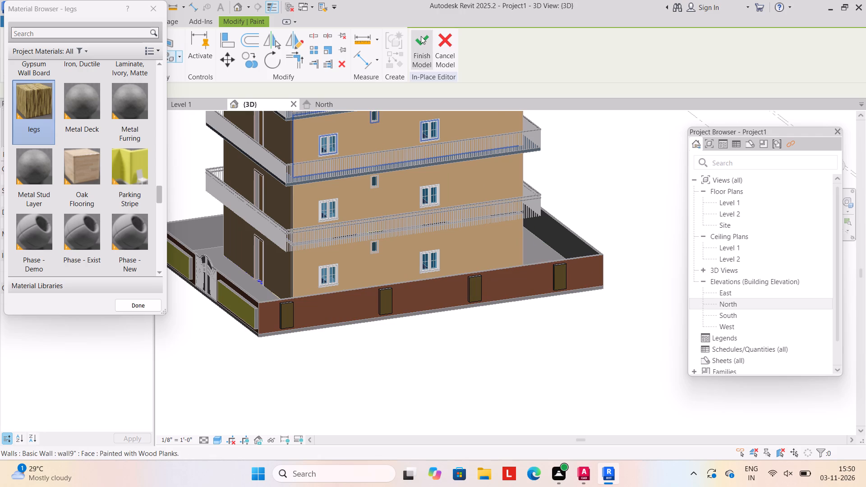
{"action": "left_click", "coordinate": [421, 36]}
{"action": "scroll", "coordinate": [405, 286], "scroll_direction": "down", "scroll_amount": 5}
{"action": "middle_click_drag", "start_coordinate": [387, 313], "coordinate": [448, 321]}
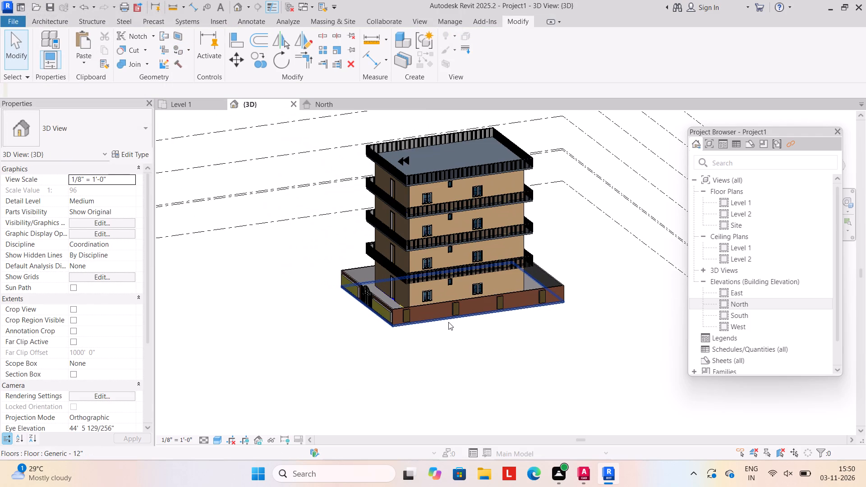
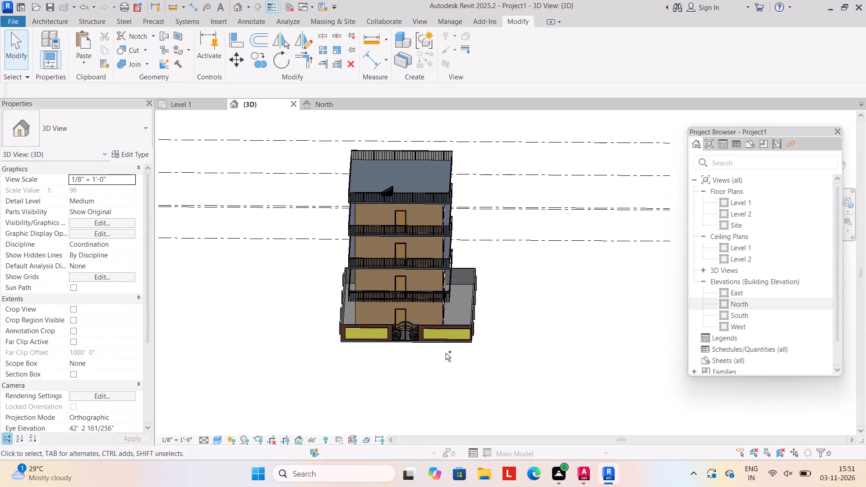
Save the Revit project on the Desktop as B19.dwg, with the project file type.
{"action": "key", "text": "ctrl+s"}
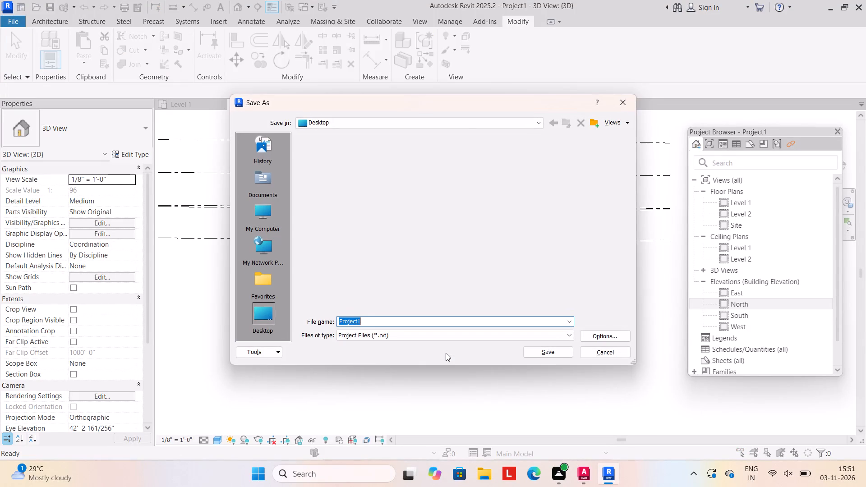
{"action": "key", "text": "b"}
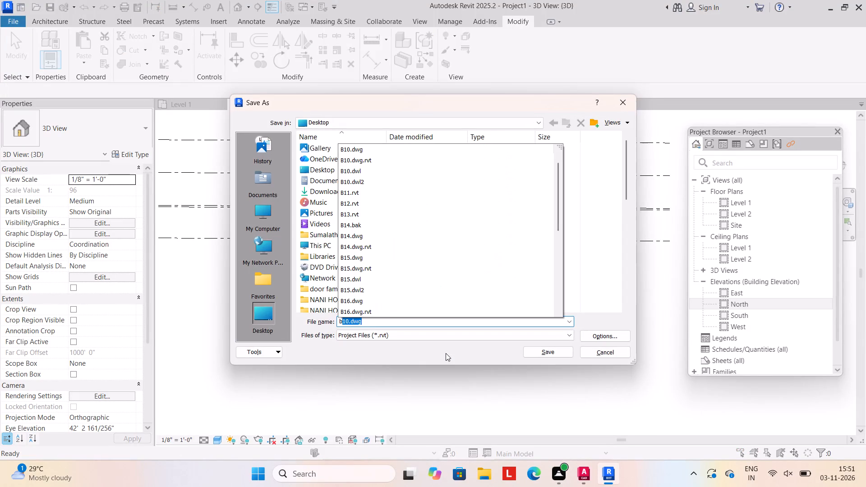
{"action": "key", "text": "1"}
{"action": "key", "text": "9"}
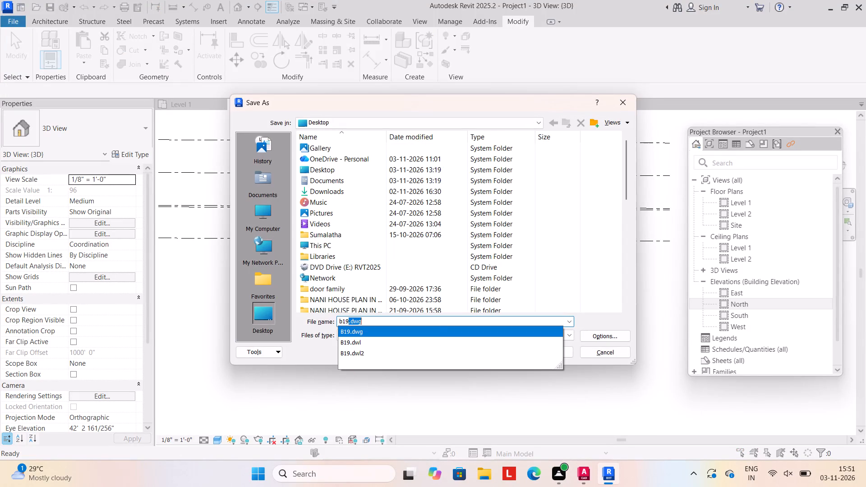
{"action": "left_click", "coordinate": [434, 327]}
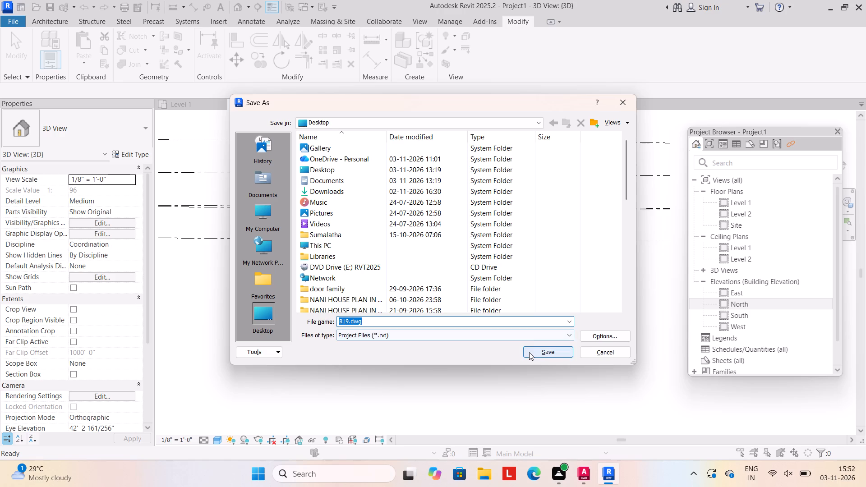
{"action": "left_click", "coordinate": [529, 352]}
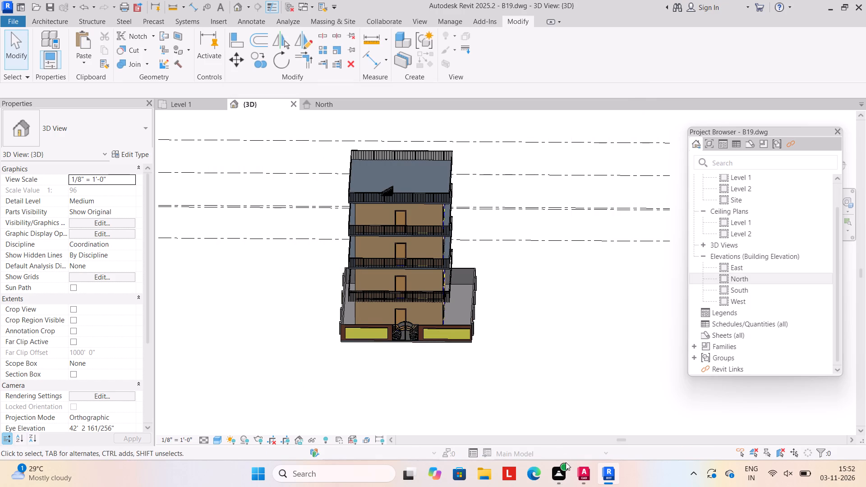
Switch to AutoCAD and open the B14 drawing from the Desktop.
{"action": "left_click", "coordinate": [584, 476]}
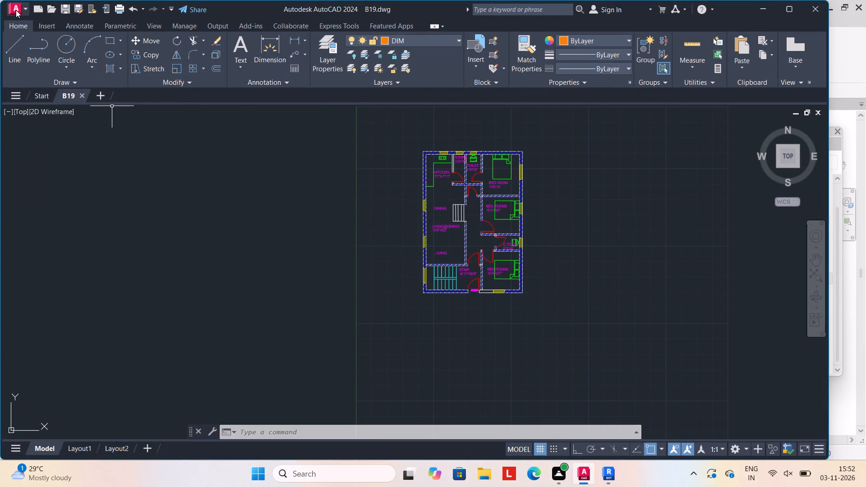
{"action": "left_click", "coordinate": [15, 9]}
{"action": "left_click", "coordinate": [51, 103]}
{"action": "left_click", "coordinate": [332, 211]}
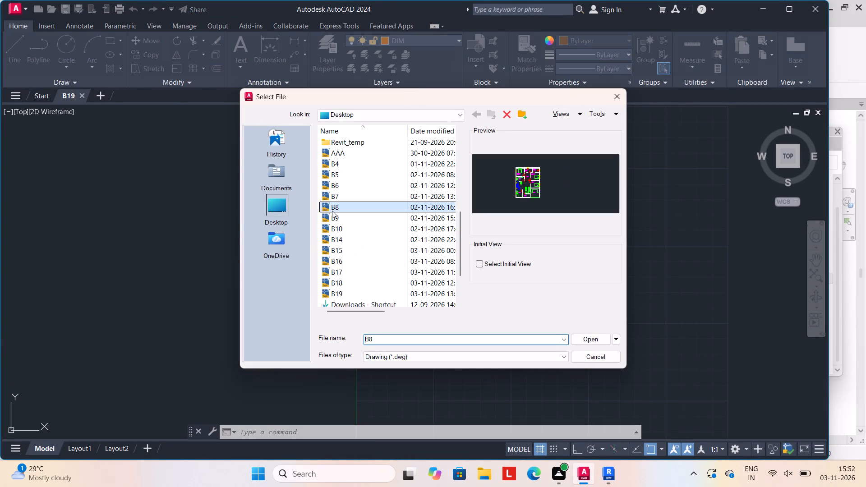
{"action": "left_click", "coordinate": [347, 241]}
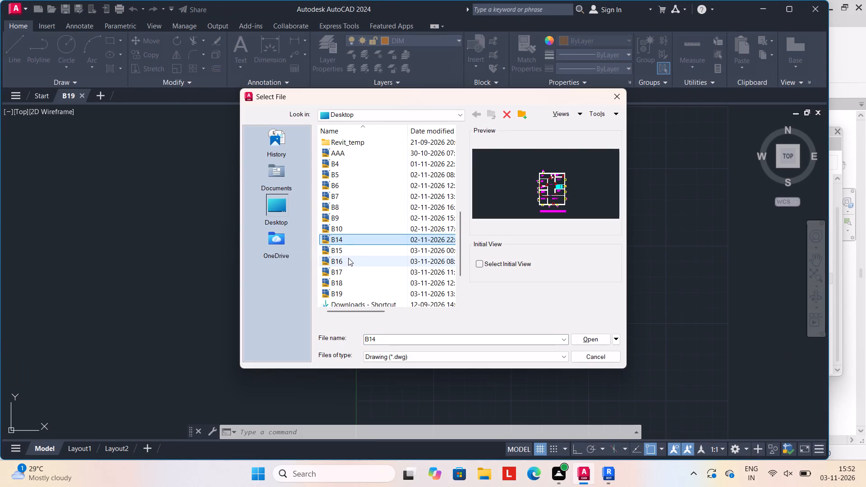
{"action": "scroll", "coordinate": [343, 186], "scroll_direction": "down", "scroll_amount": 3}
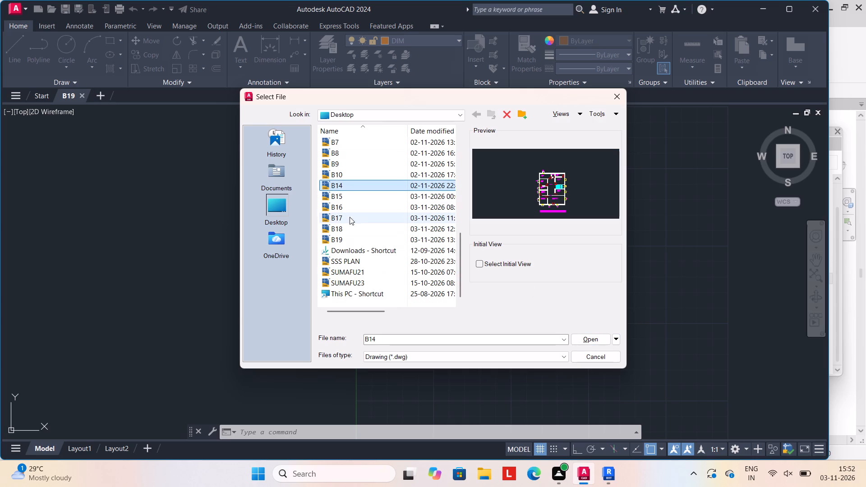
{"action": "left_click", "coordinate": [355, 260]}
{"action": "scroll", "coordinate": [355, 261], "scroll_direction": "down", "scroll_amount": 7}
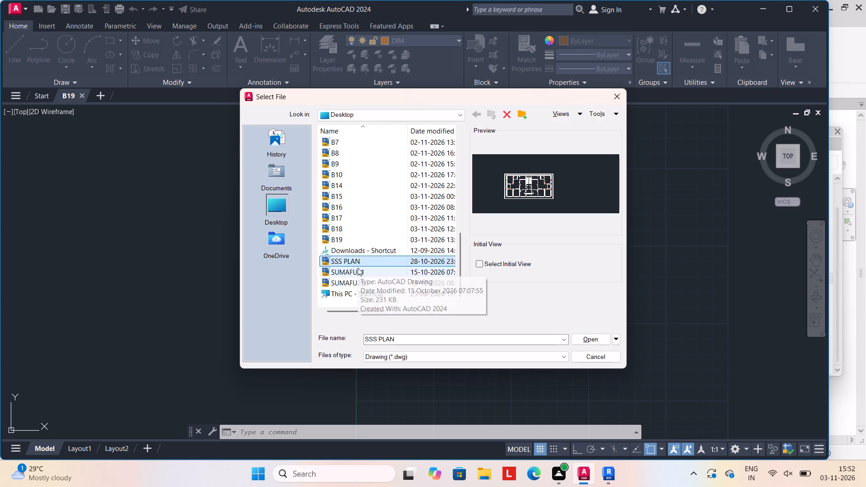
{"action": "left_click", "coordinate": [336, 189]}
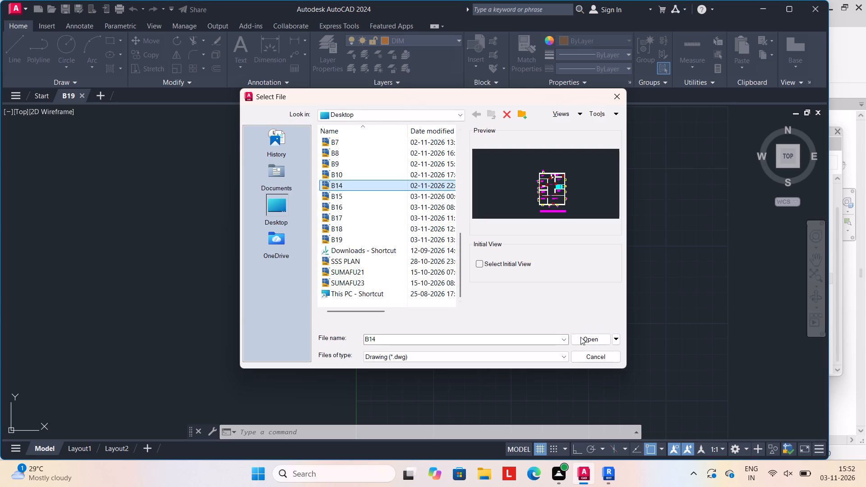
{"action": "left_click", "coordinate": [581, 338]}
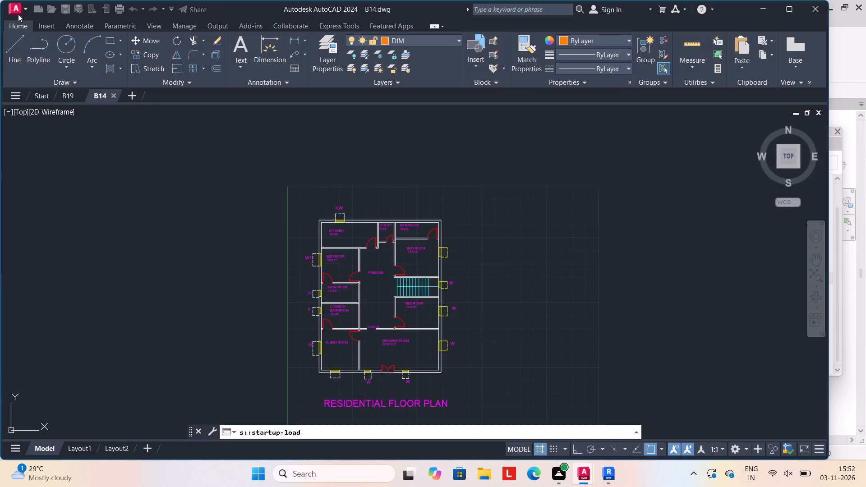
Close the B19 drawing, leaving B14 open.
{"action": "left_click", "coordinate": [80, 95]}
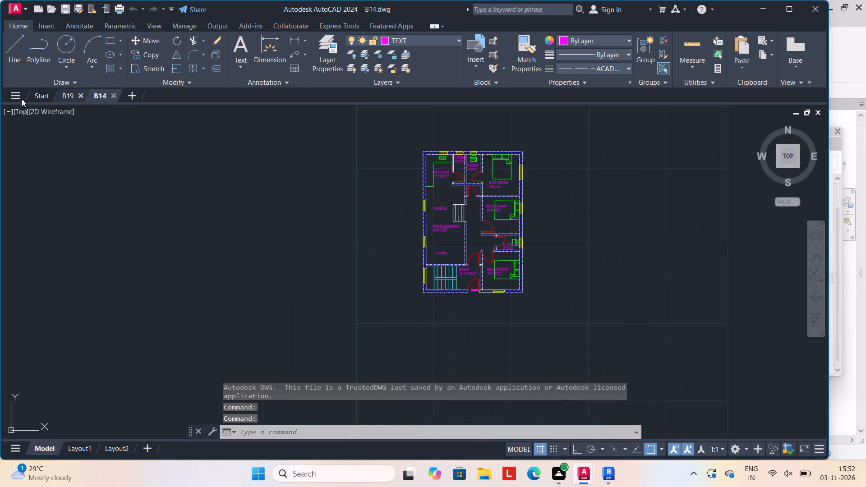
Save a copy of the B14 drawing on the Desktop as B20 in AutoCAD 2018 format.
{"action": "left_click", "coordinate": [15, 5]}
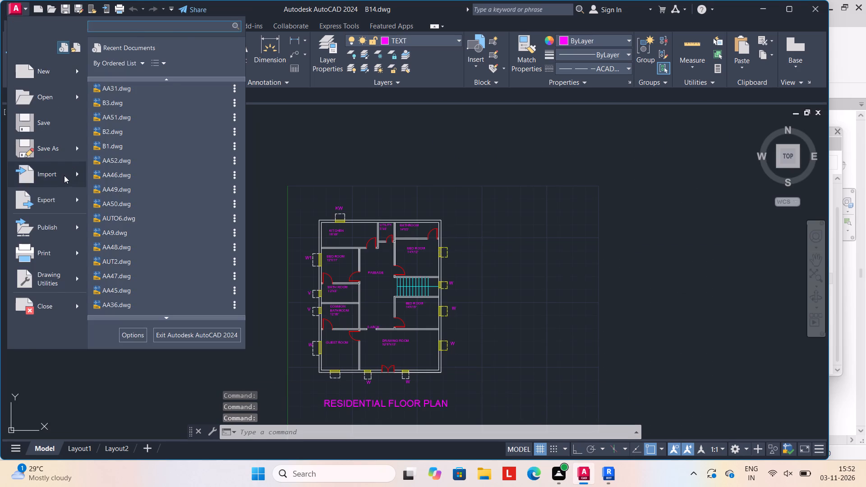
{"action": "left_click", "coordinate": [57, 144]}
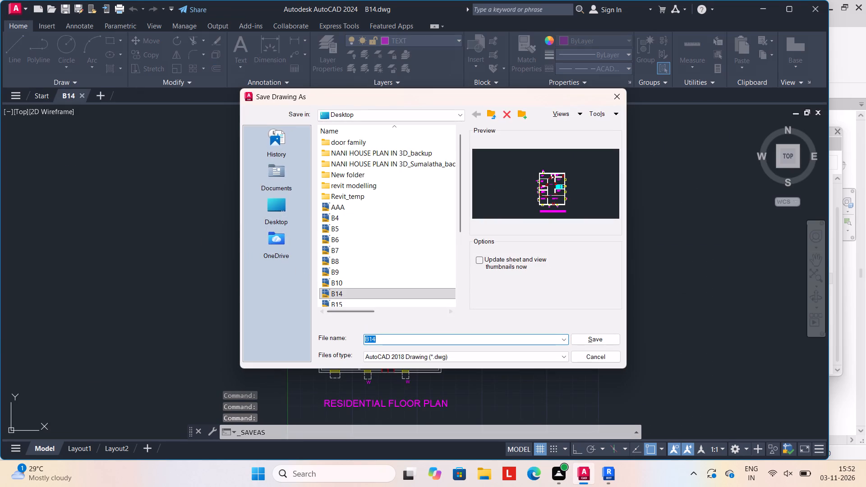
{"action": "key", "text": "b"}
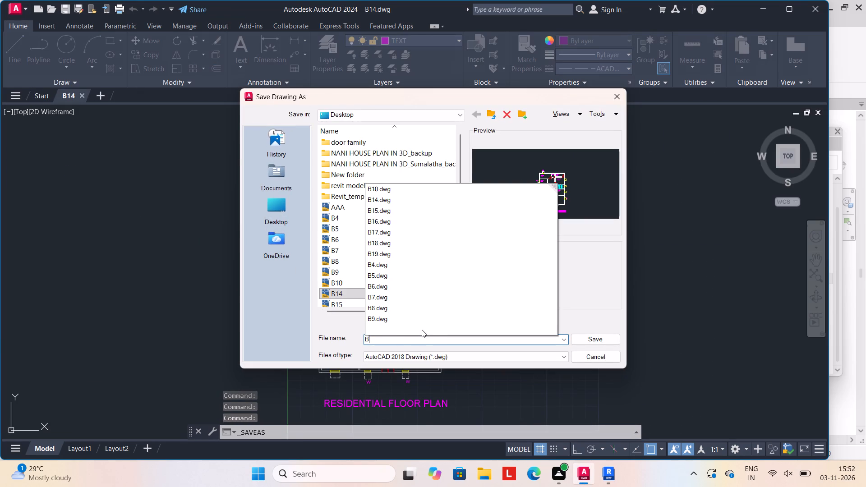
{"action": "key", "text": "2"}
{"action": "key", "text": "0"}
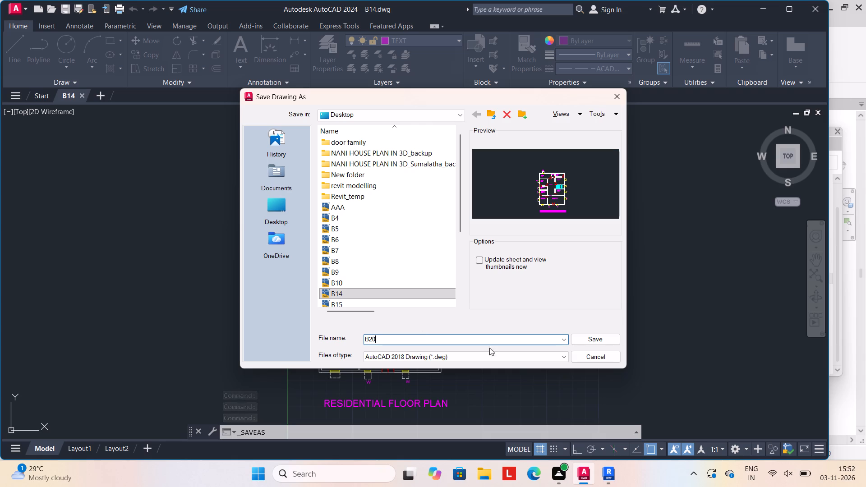
{"action": "left_click", "coordinate": [590, 337]}
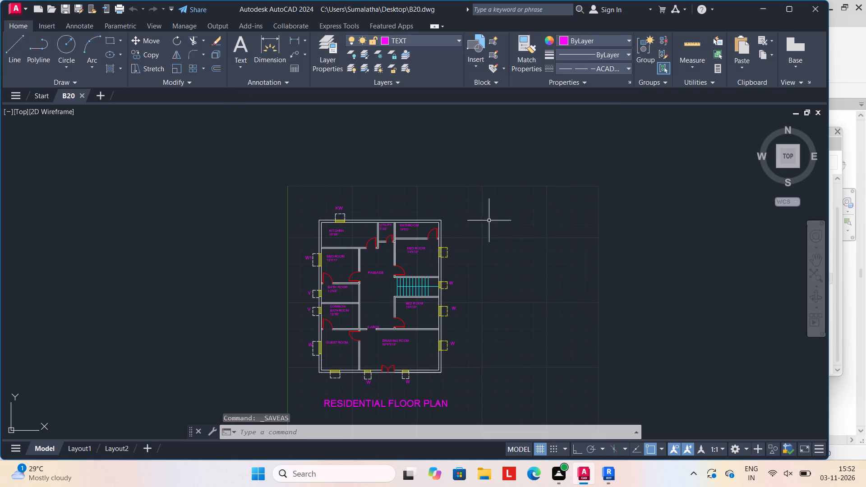
Save the drawing again as B20 on the Desktop, replacing the existing file.
{"action": "left_click", "coordinate": [14, 5]}
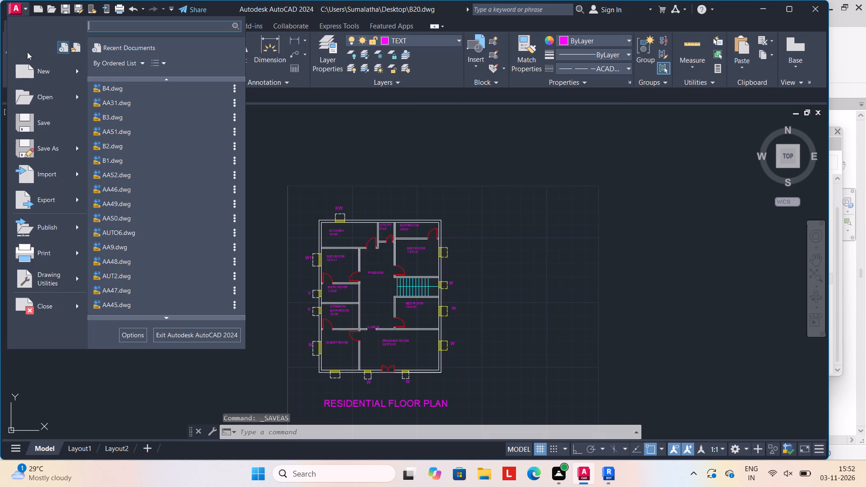
{"action": "left_click", "coordinate": [54, 148]}
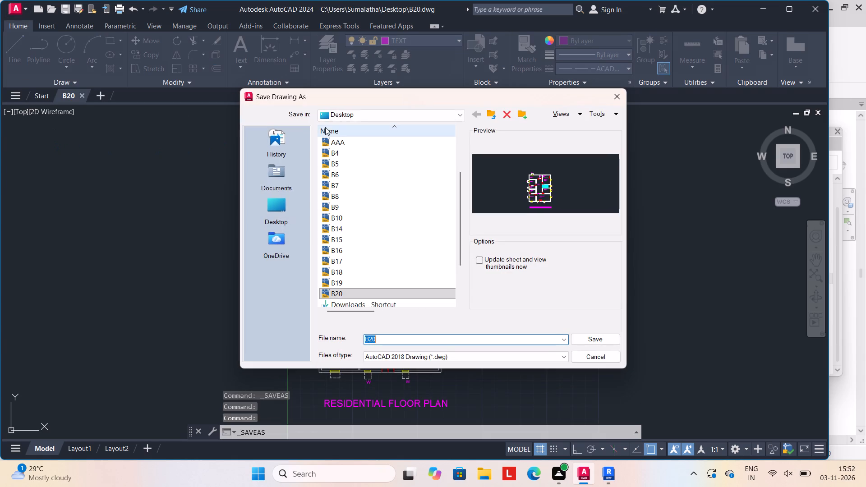
{"action": "left_click", "coordinate": [279, 202]}
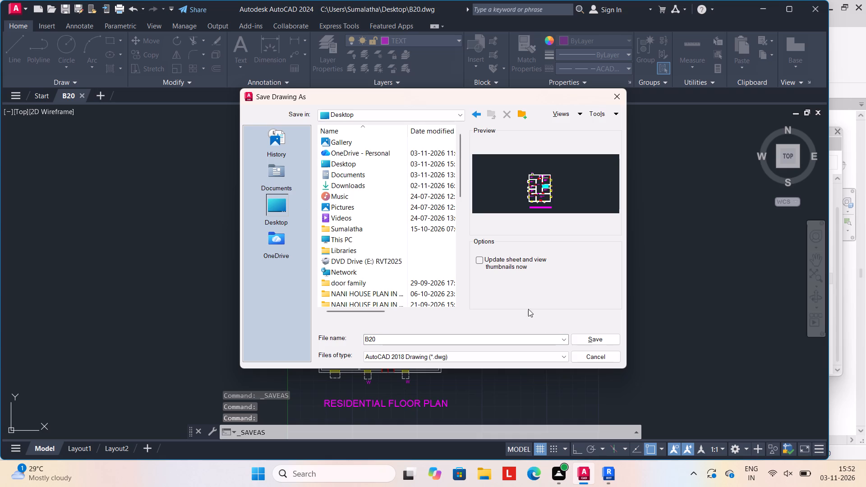
{"action": "left_click", "coordinate": [602, 338]}
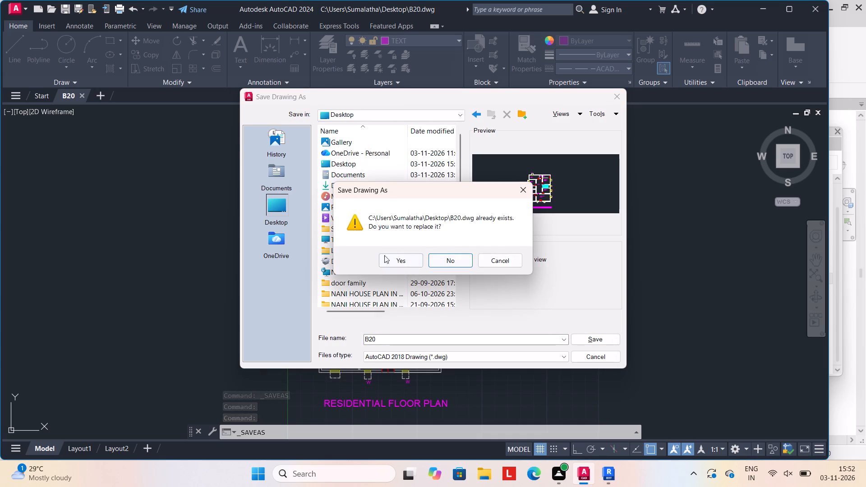
{"action": "left_click", "coordinate": [396, 258]}
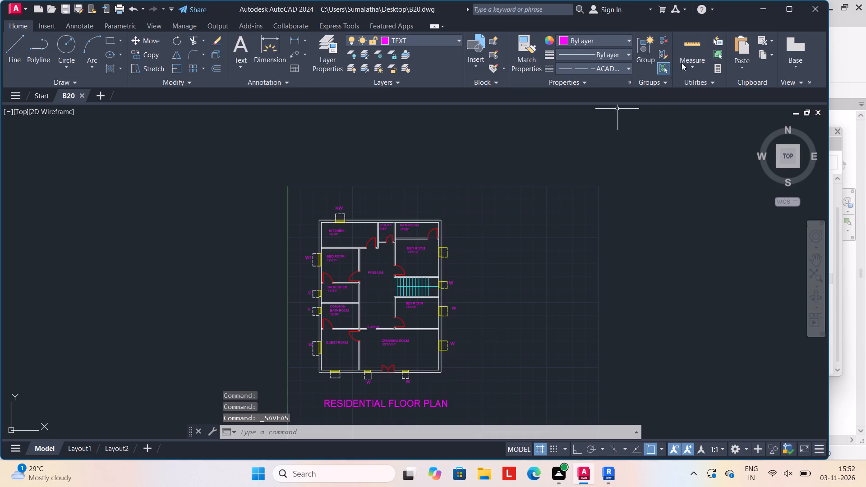
Switch back to Revit and view the front of the B19 building from a lower angle in 3D.
{"action": "left_click", "coordinate": [757, 11]}
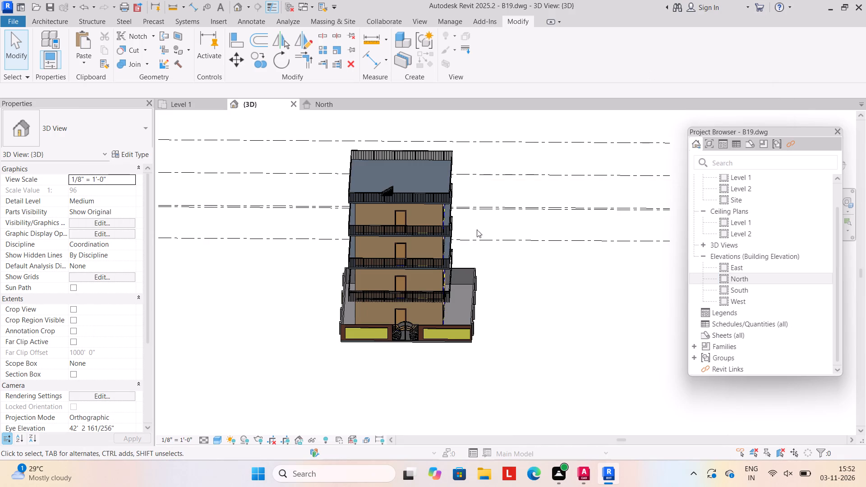
{"action": "middle_click_drag", "start_coordinate": [376, 357], "coordinate": [378, 326], "text": "shift"}
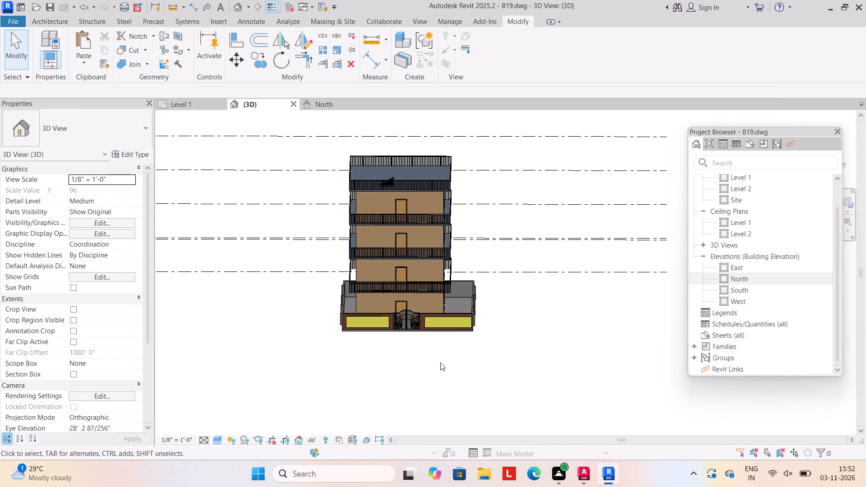